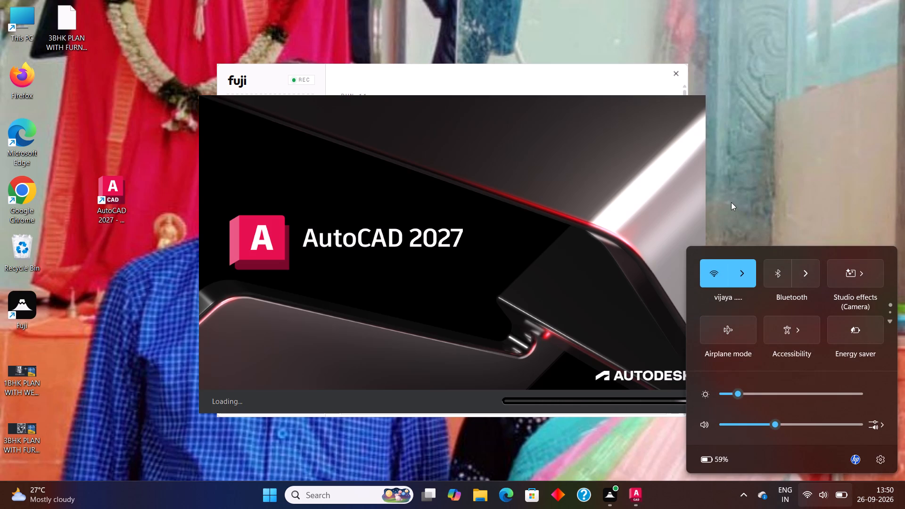
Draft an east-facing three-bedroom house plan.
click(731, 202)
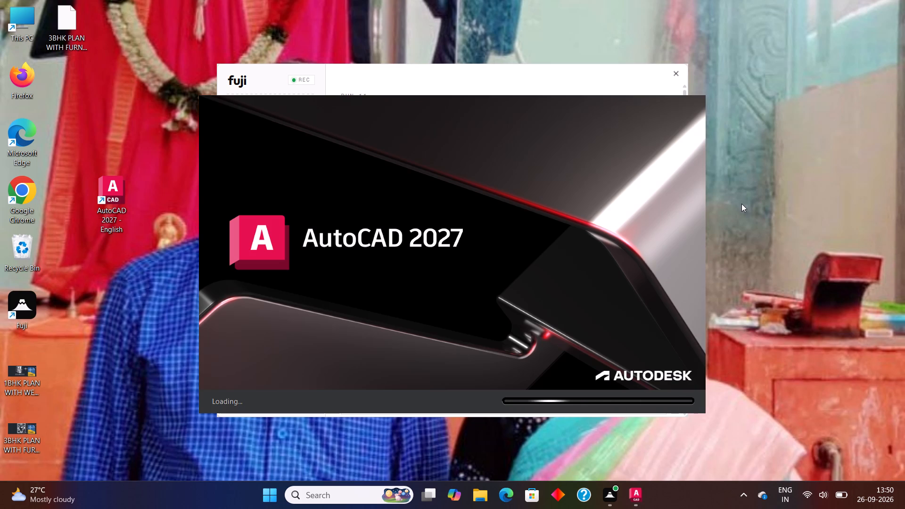
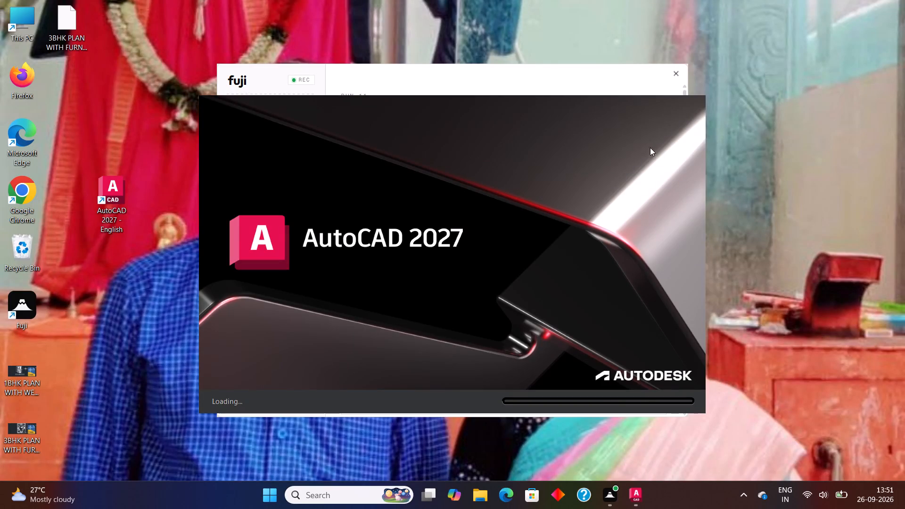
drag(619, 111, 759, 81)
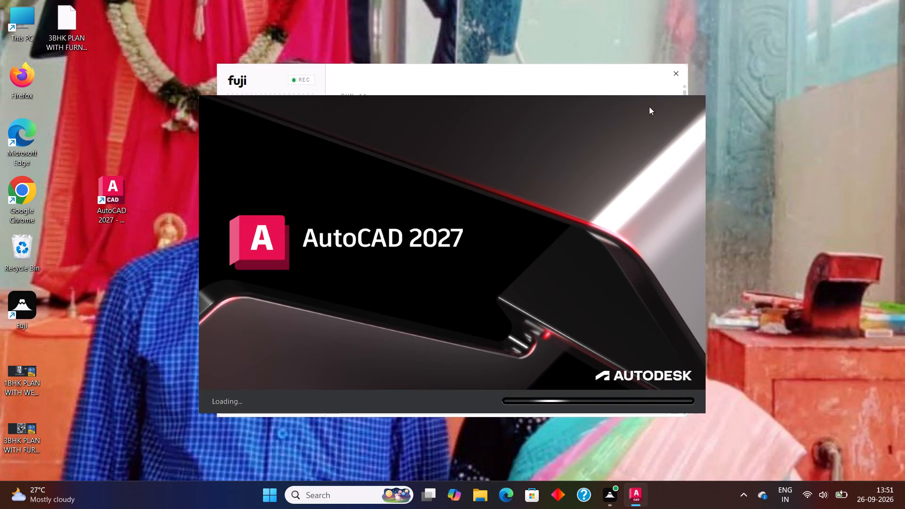
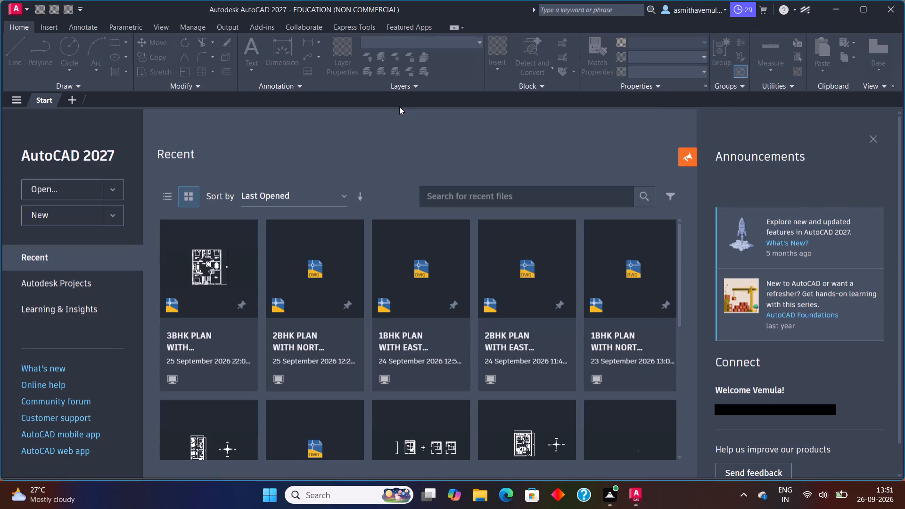
Create a new blank drawing.
double_click(83, 214)
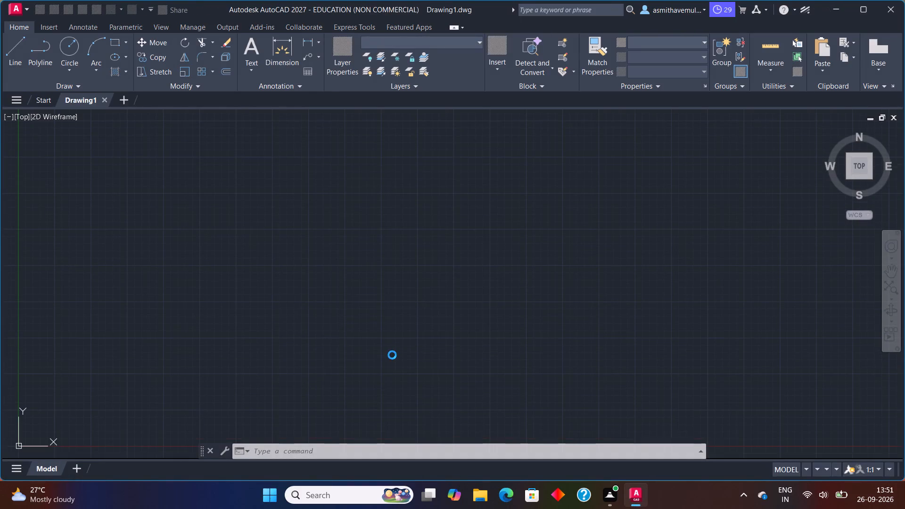
key(Escape)
Configure the drawing units with Engineering length type and 0'-0.0" precision.
click(371, 457)
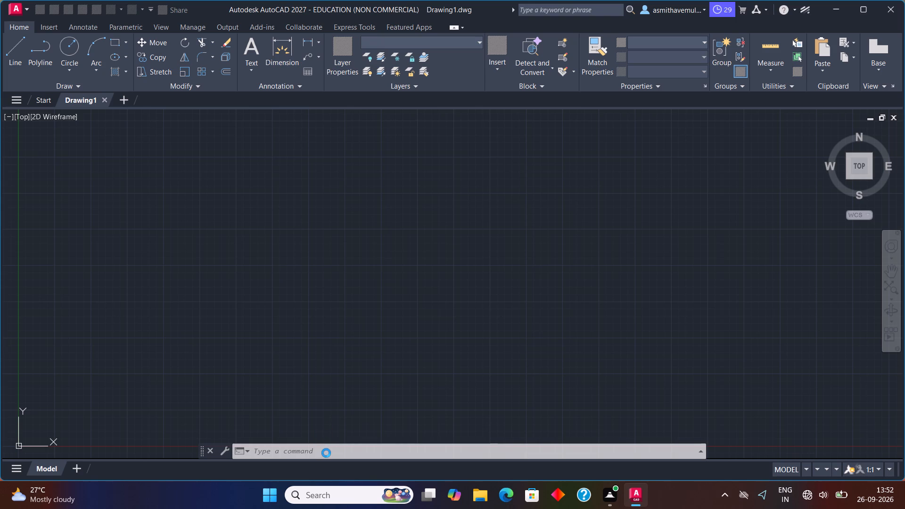
click(296, 451)
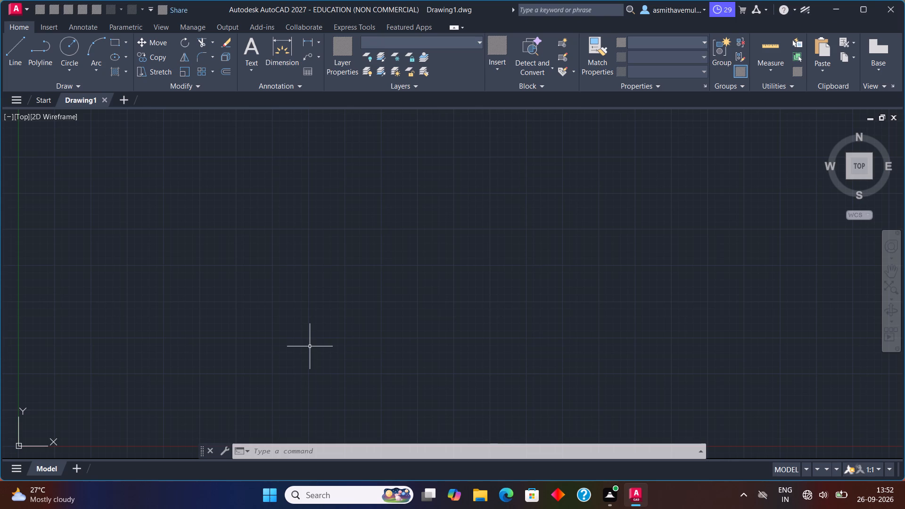
text(UNITS)
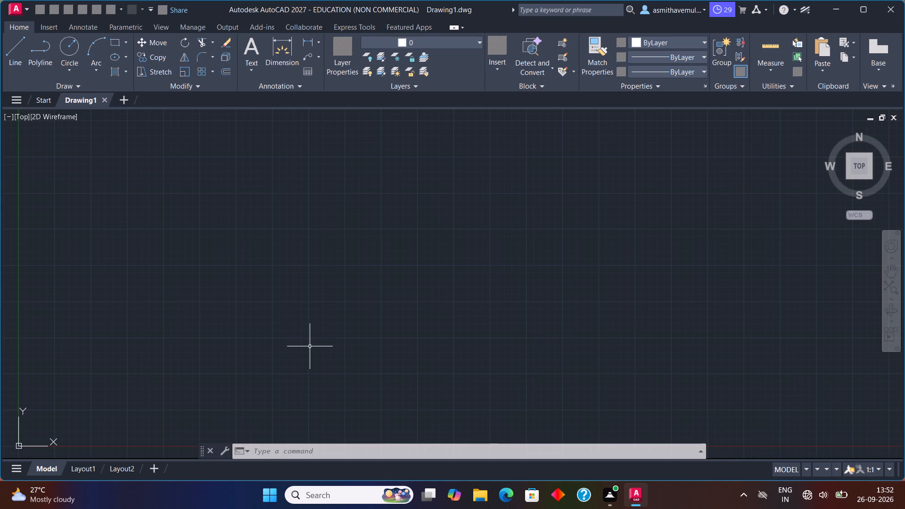
key(Return)
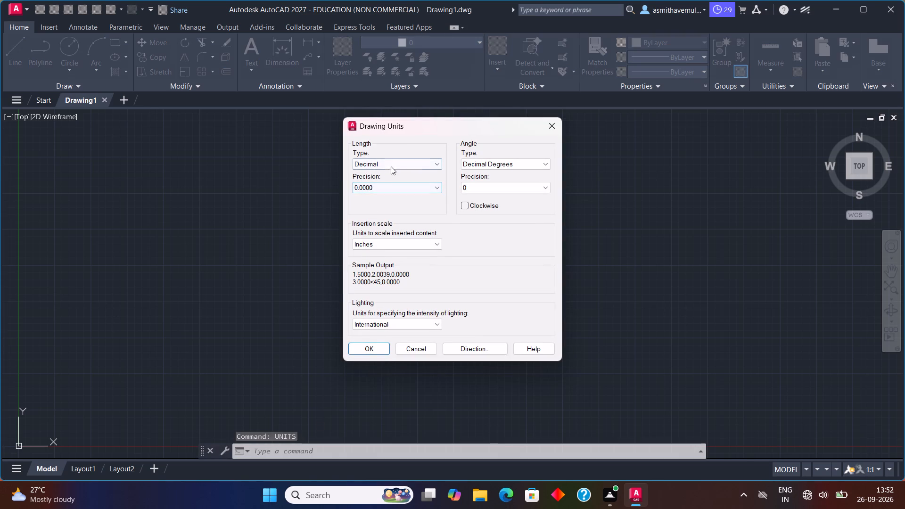
click(395, 161)
click(402, 192)
click(410, 186)
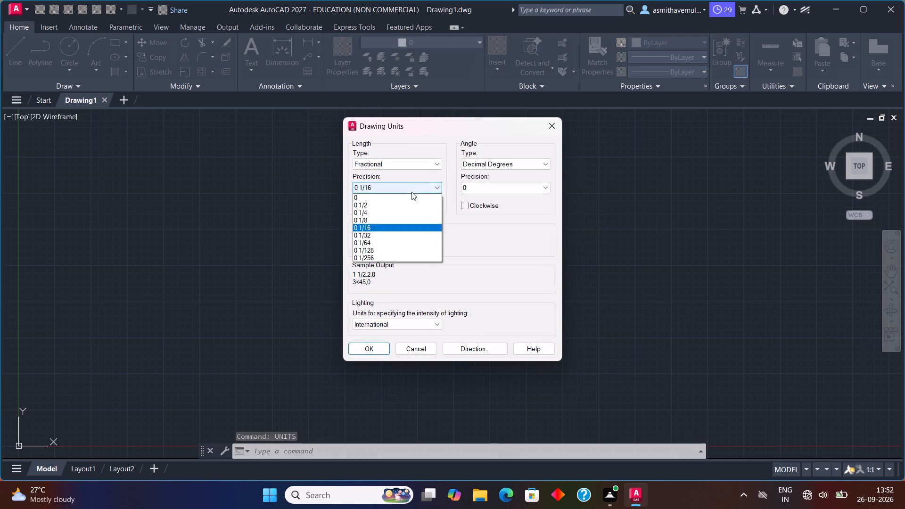
click(431, 163)
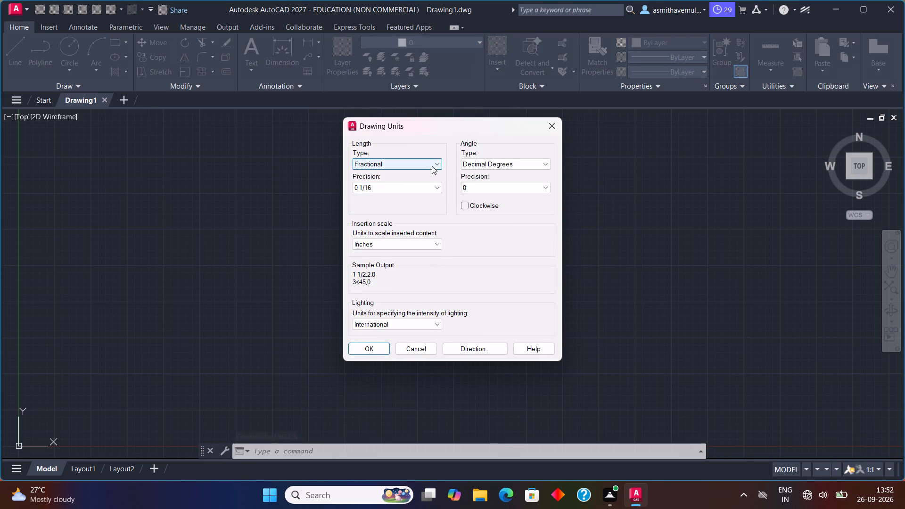
click(432, 165)
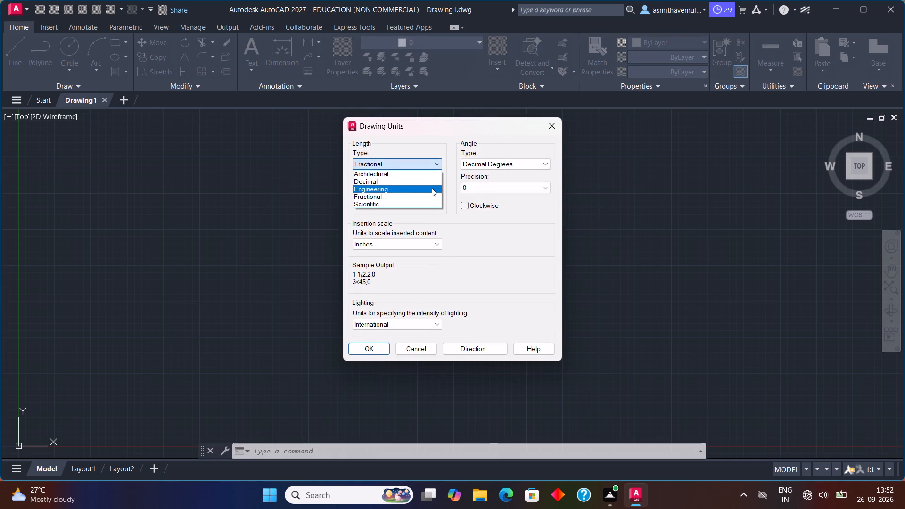
click(432, 188)
click(432, 185)
click(432, 204)
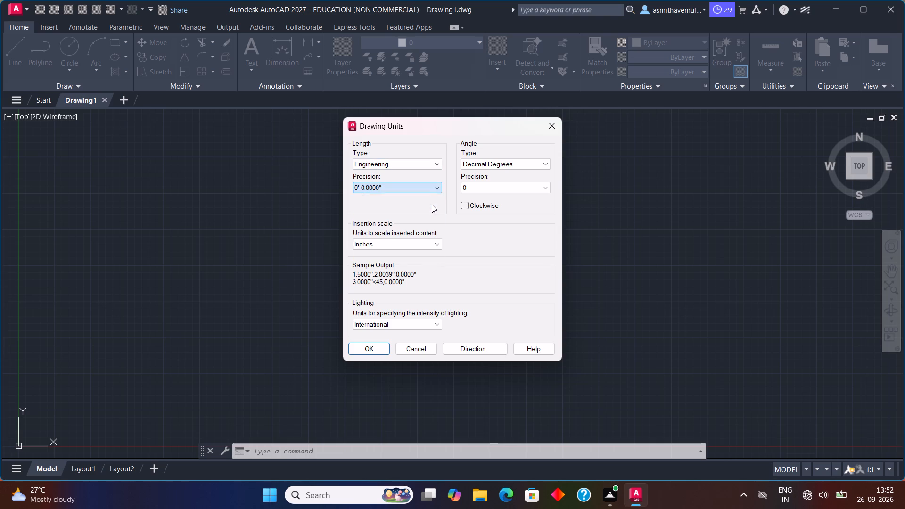
click(372, 346)
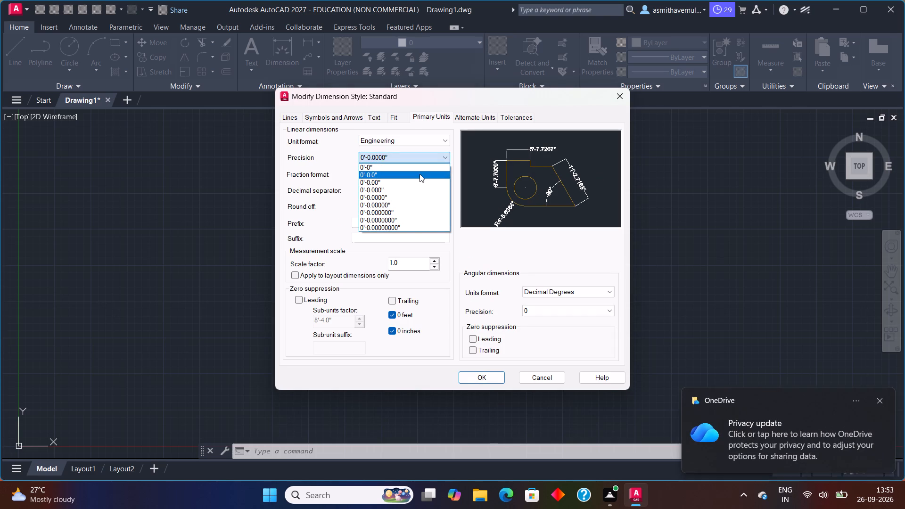
Accept the modifications to the Standard dimension style, set it current and close the Dimension Style Manager.
click(469, 376)
click(572, 184)
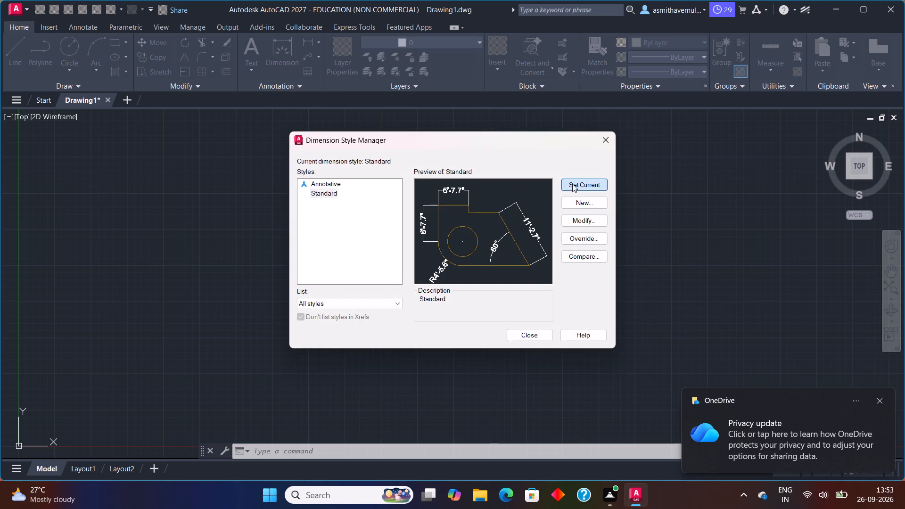
click(541, 335)
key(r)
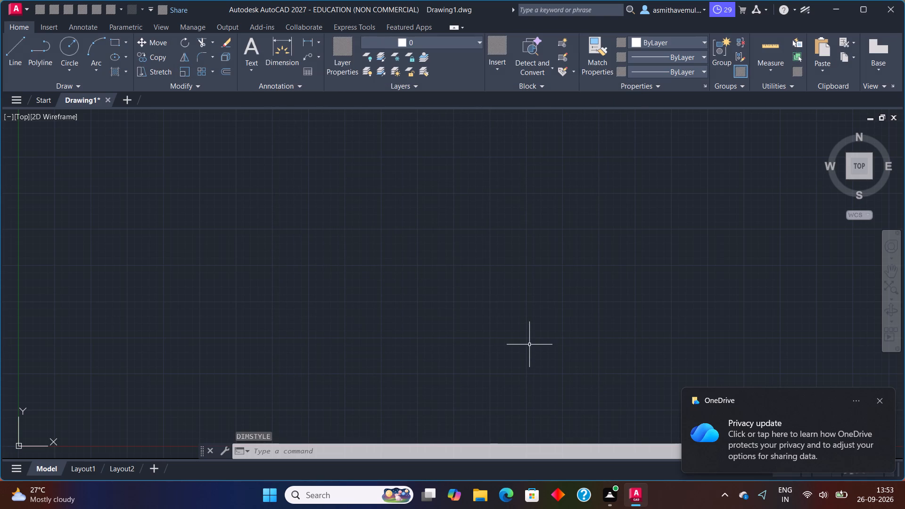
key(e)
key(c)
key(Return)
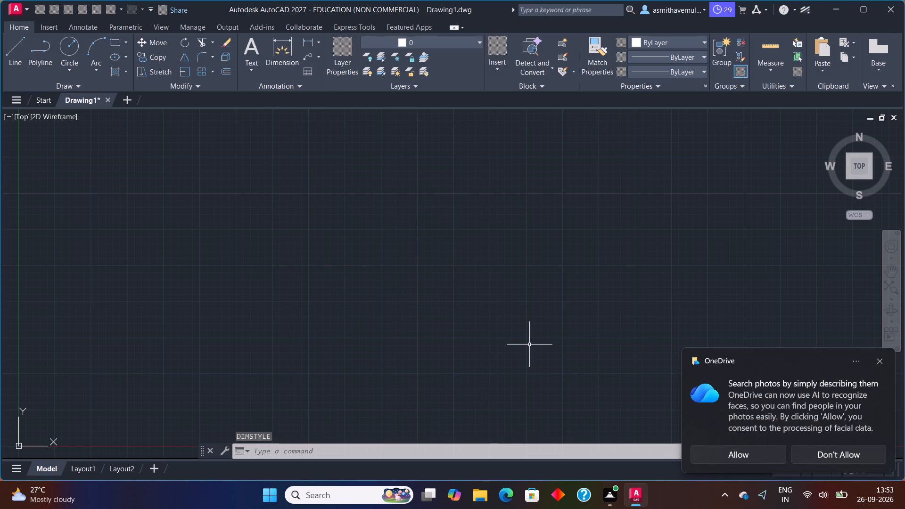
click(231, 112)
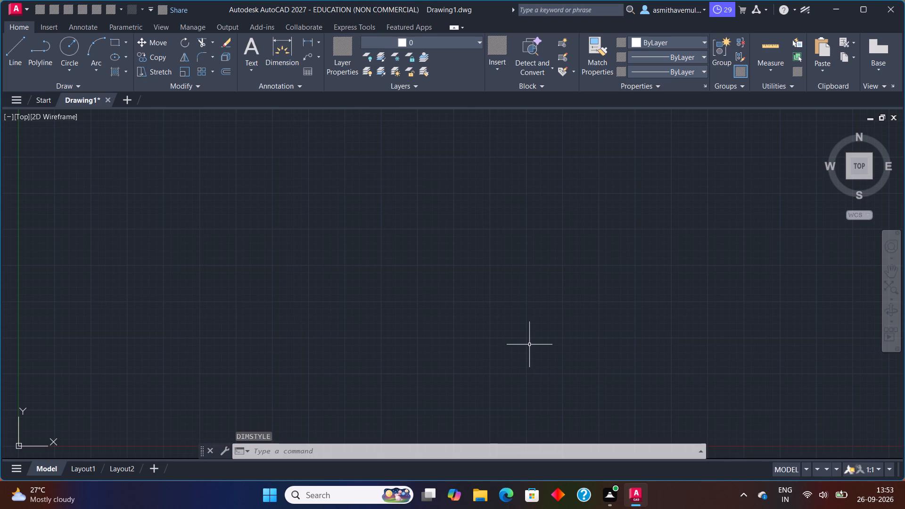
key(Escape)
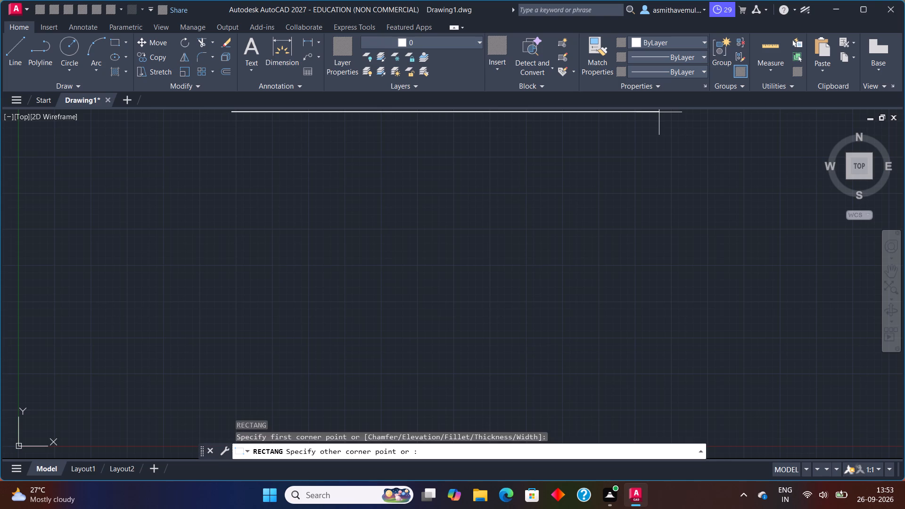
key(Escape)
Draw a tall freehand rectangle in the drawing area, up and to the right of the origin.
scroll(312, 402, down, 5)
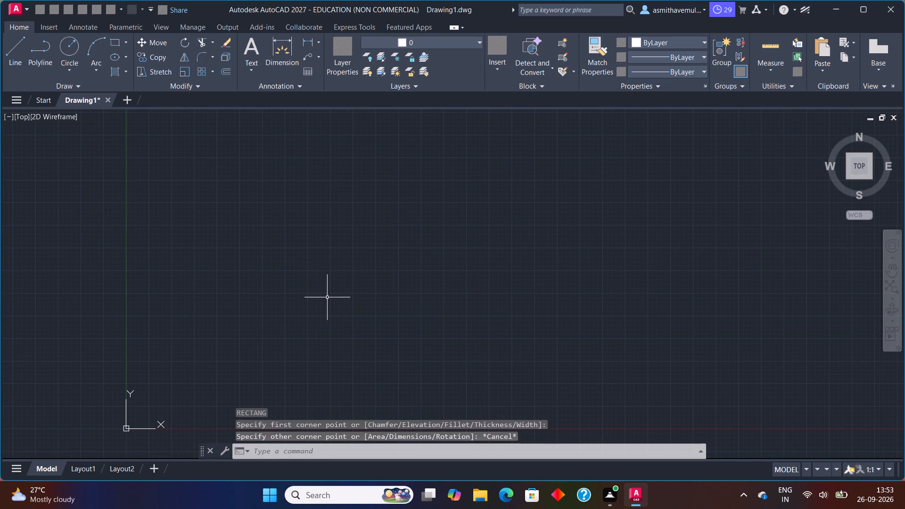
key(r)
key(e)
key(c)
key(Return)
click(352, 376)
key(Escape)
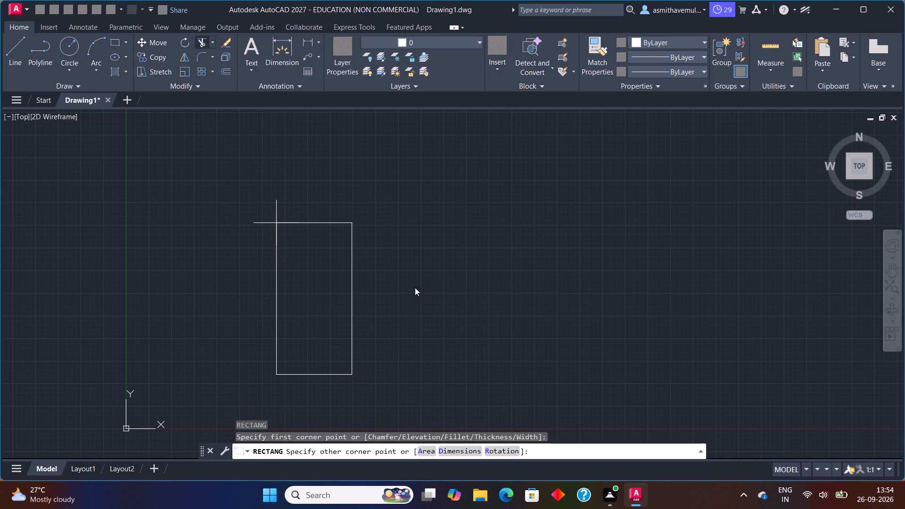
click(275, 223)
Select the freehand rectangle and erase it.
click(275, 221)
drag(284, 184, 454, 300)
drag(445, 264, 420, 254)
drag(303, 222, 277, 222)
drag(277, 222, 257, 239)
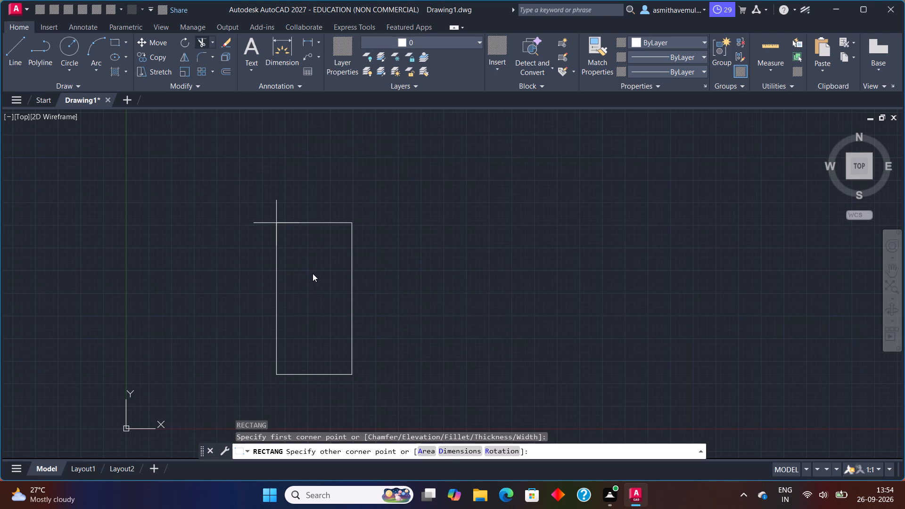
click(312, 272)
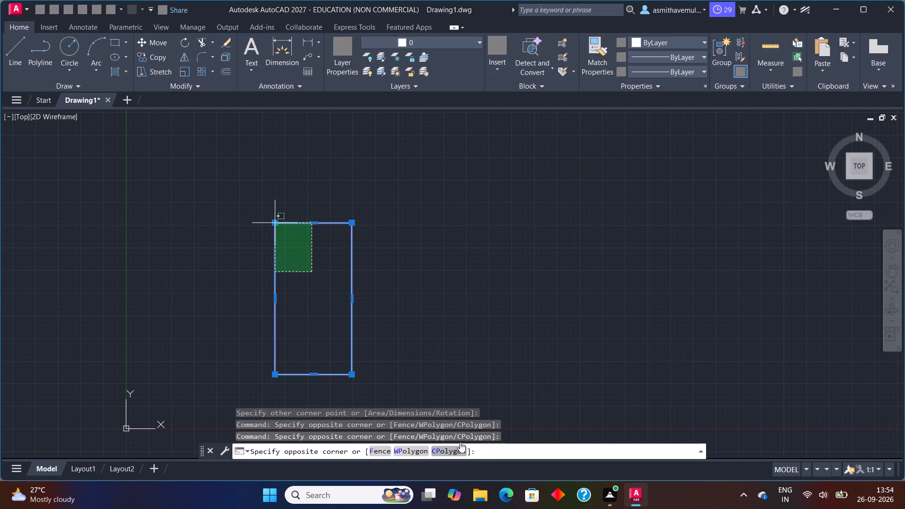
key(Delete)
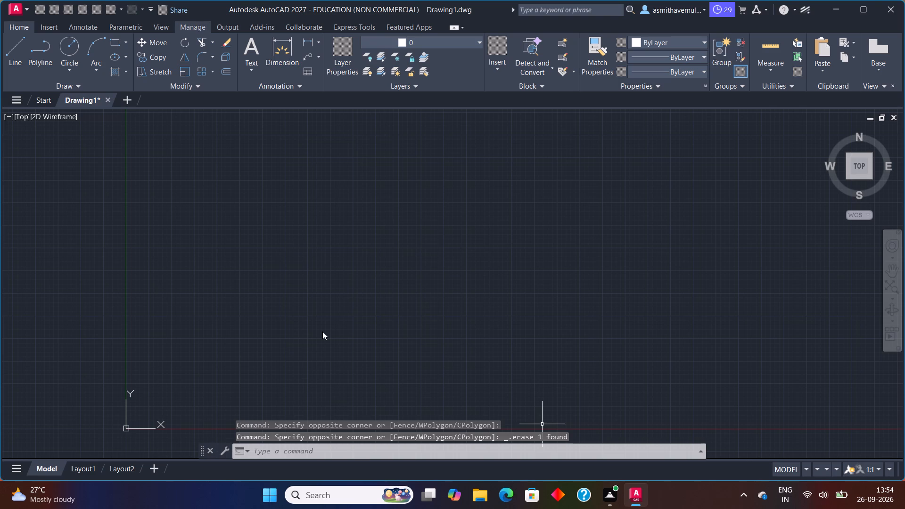
Draw a rectangle with the Dimensions option, 38' long and 40' wide, extending down and right from its first corner.
key(r)
key(e)
key(c)
key(Return)
drag(325, 352, 329, 347)
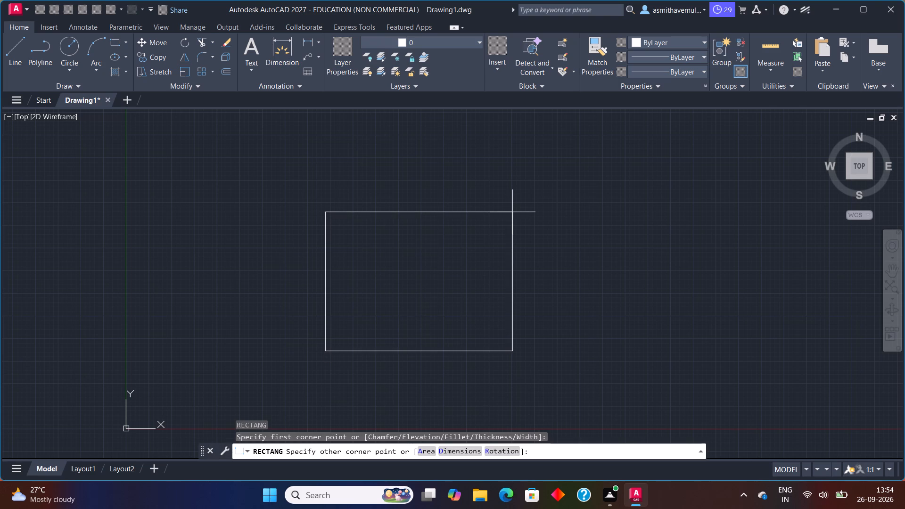
key(d)
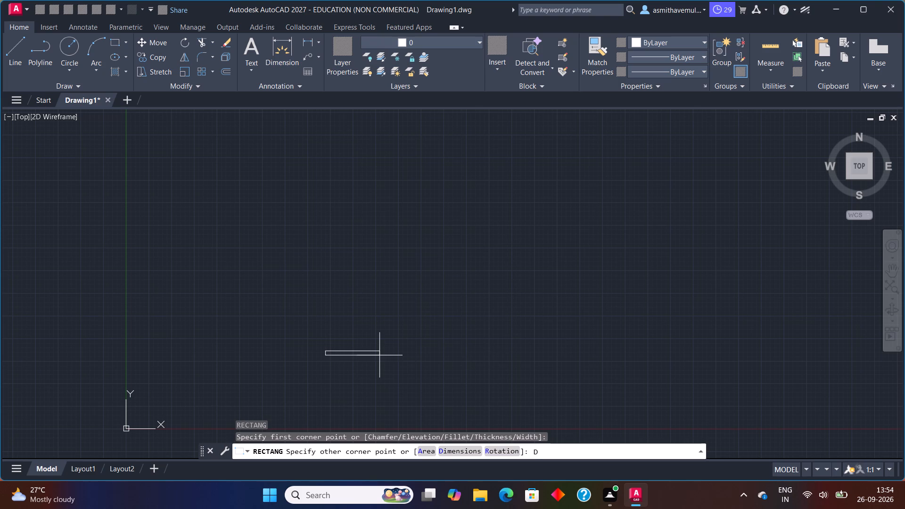
key(Return)
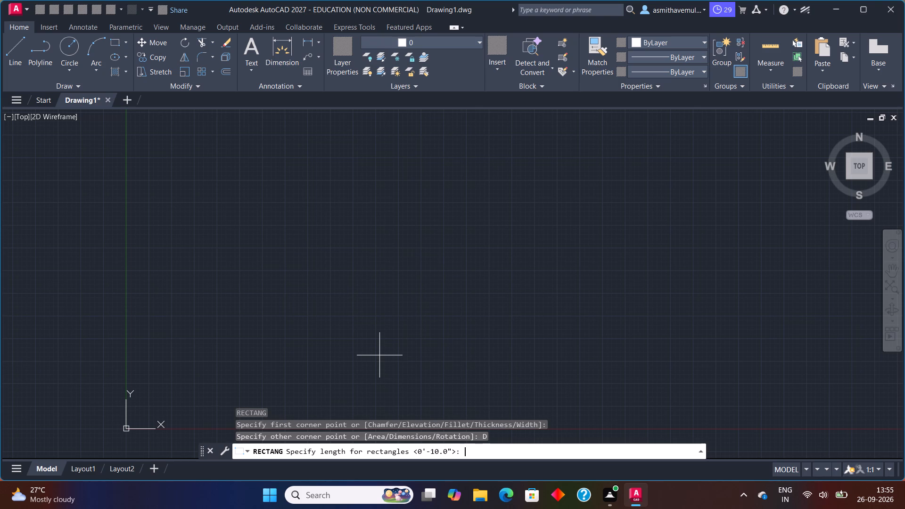
text(38)
key(apostrophe)
key(Return)
text(40')
key(Return)
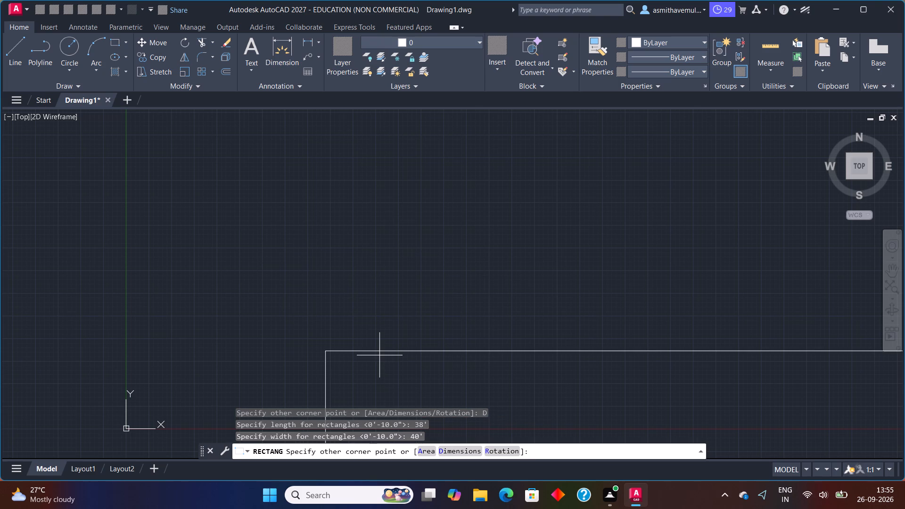
click(380, 353)
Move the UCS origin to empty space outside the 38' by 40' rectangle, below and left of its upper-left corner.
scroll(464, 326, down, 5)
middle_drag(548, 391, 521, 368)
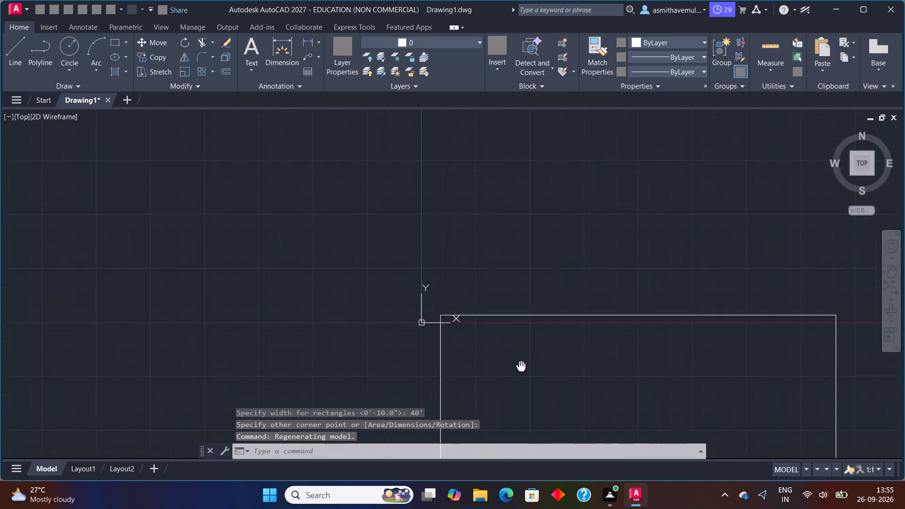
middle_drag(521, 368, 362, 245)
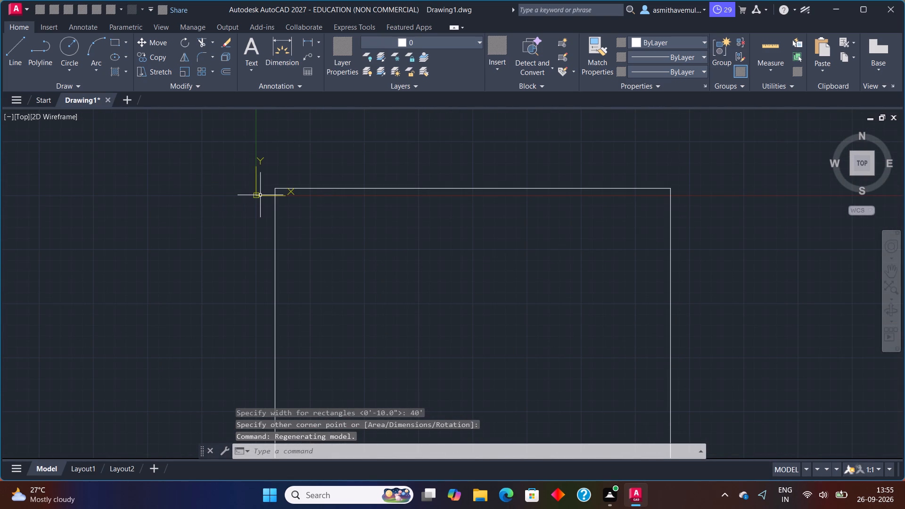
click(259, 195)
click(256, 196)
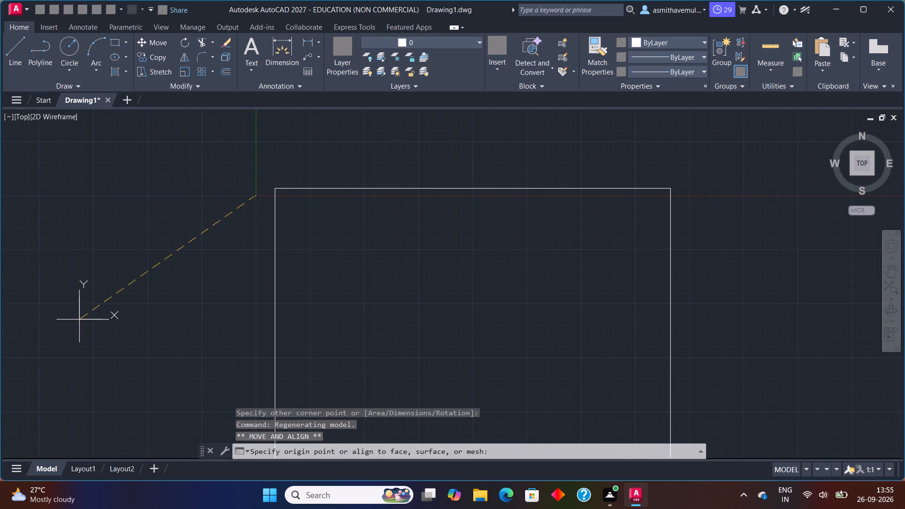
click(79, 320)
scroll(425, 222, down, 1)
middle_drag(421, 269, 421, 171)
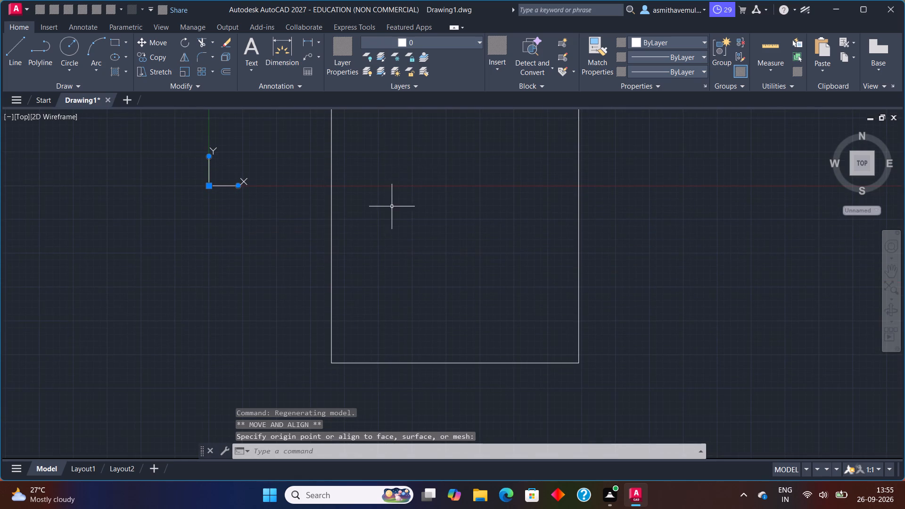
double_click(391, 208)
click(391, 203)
Move the UCS origin farther down and left, well clear of the rectangle's left edge.
scroll(391, 198, down, 2)
scroll(392, 197, up, 1)
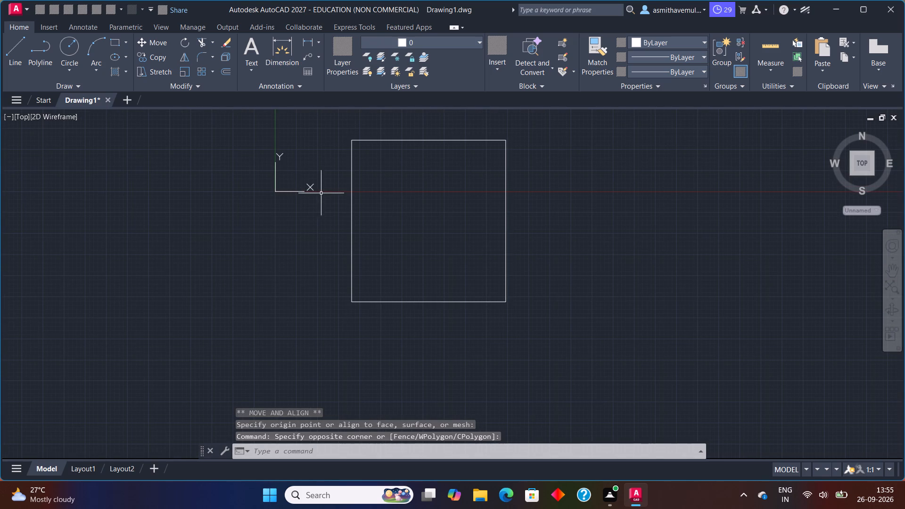
click(276, 191)
click(277, 190)
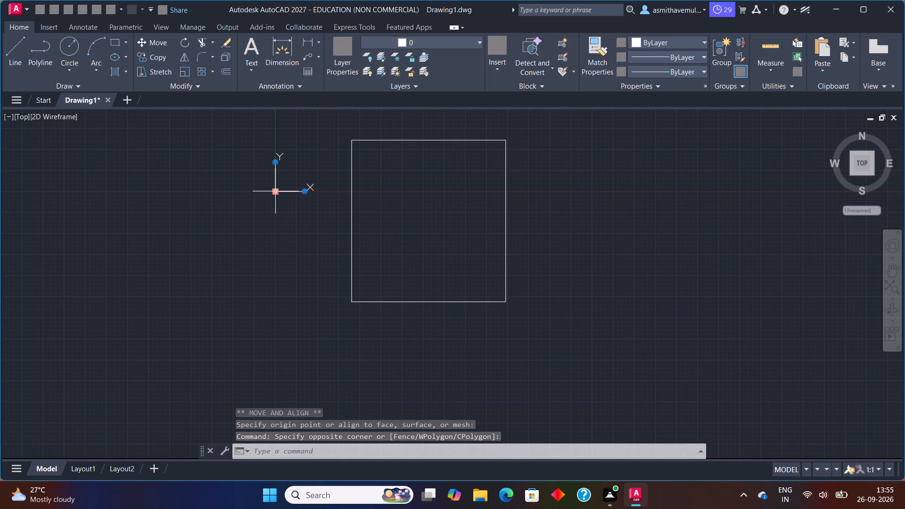
click(271, 191)
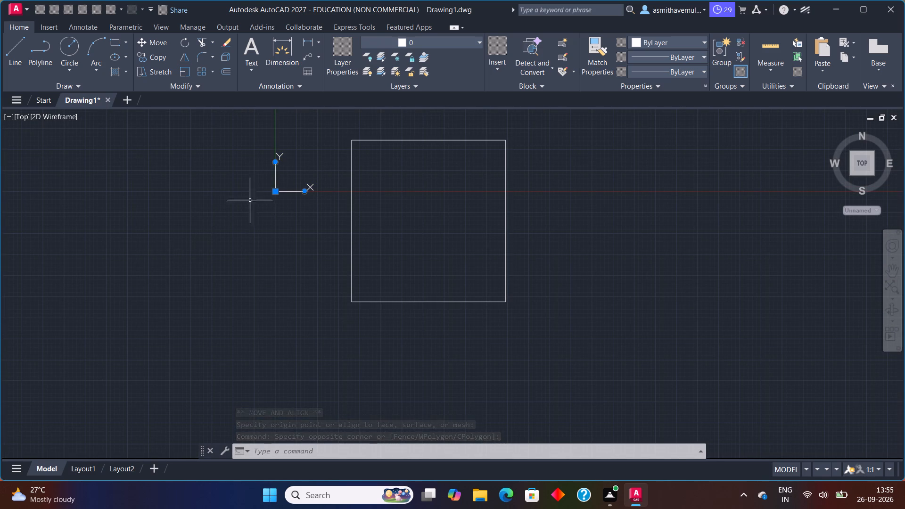
scroll(276, 190, up, 2)
click(268, 196)
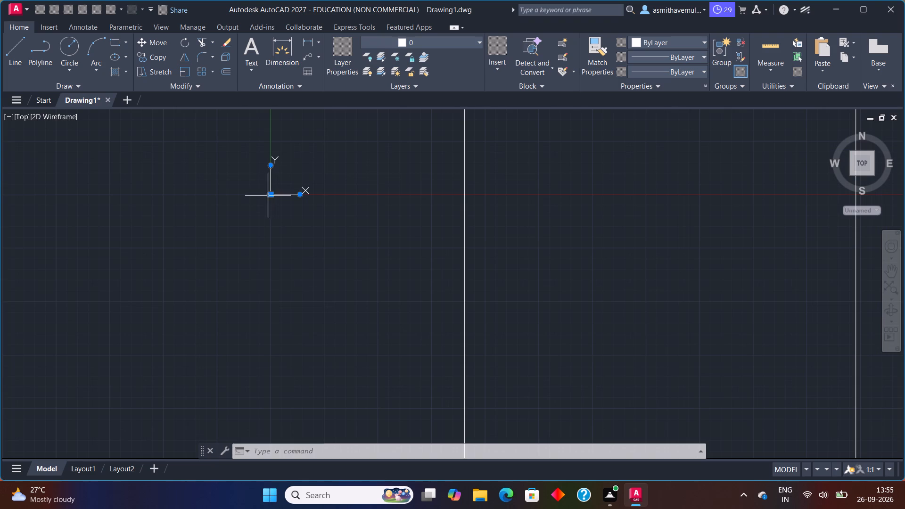
click(269, 195)
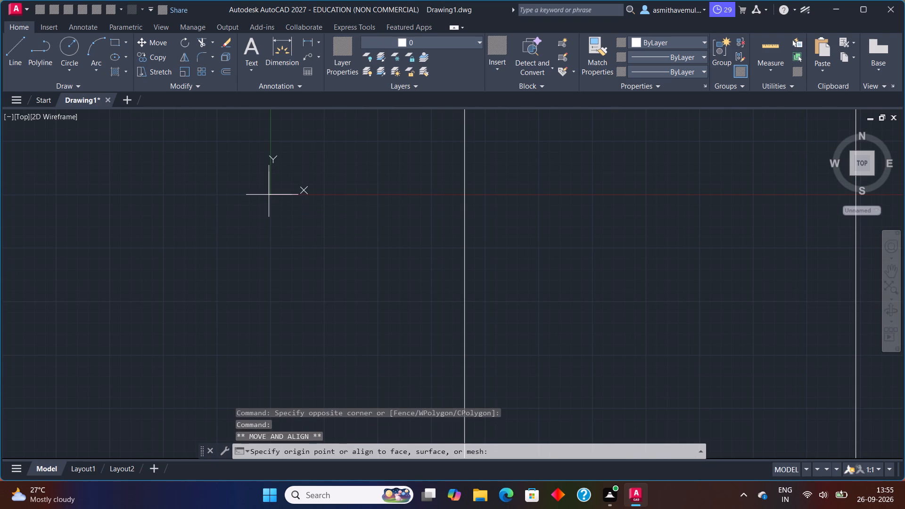
click(99, 328)
Add a horizontal linear dimension to the rectangle's top edge, placing its dimension line just above the edge.
scroll(318, 249, down, 1)
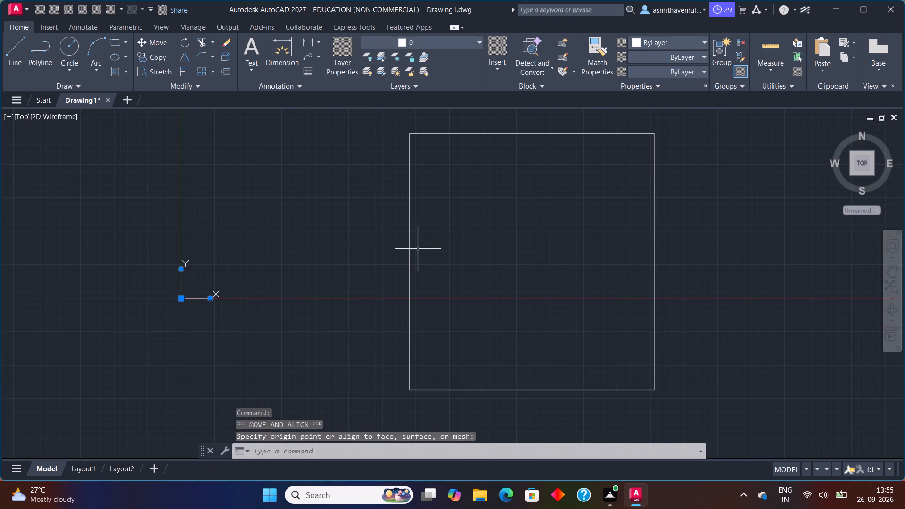
middle_drag(419, 246, 345, 258)
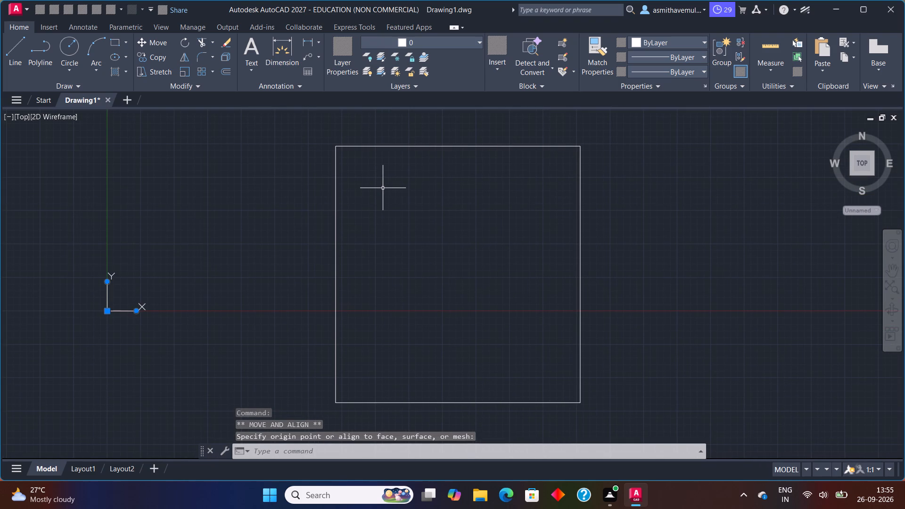
key(d)
text(LI)
key(Return)
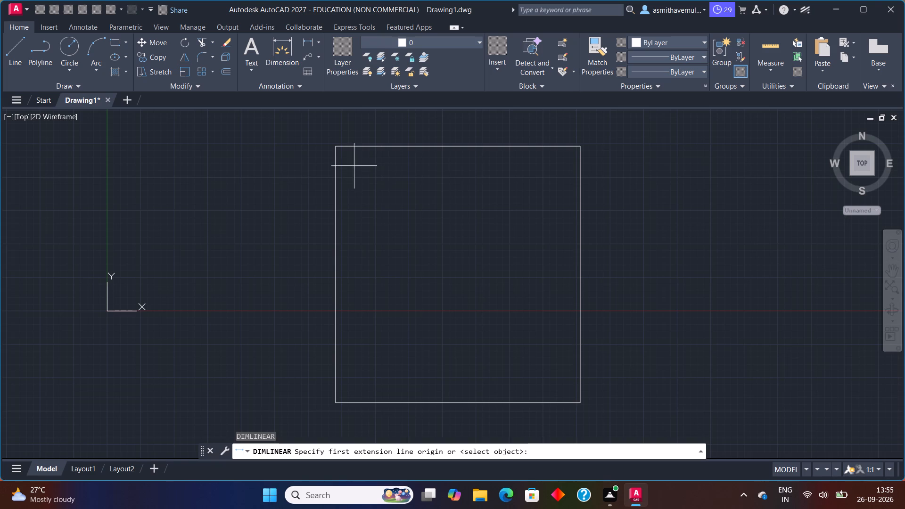
click(336, 146)
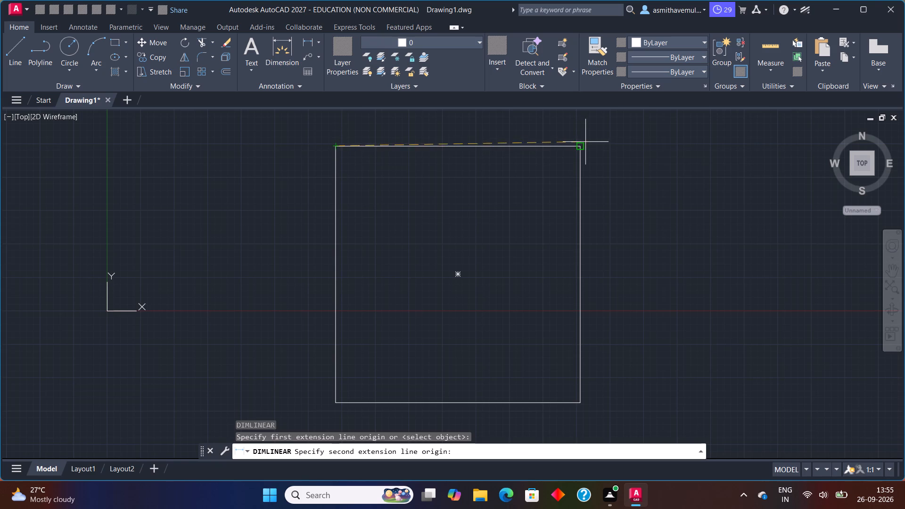
click(581, 146)
click(574, 125)
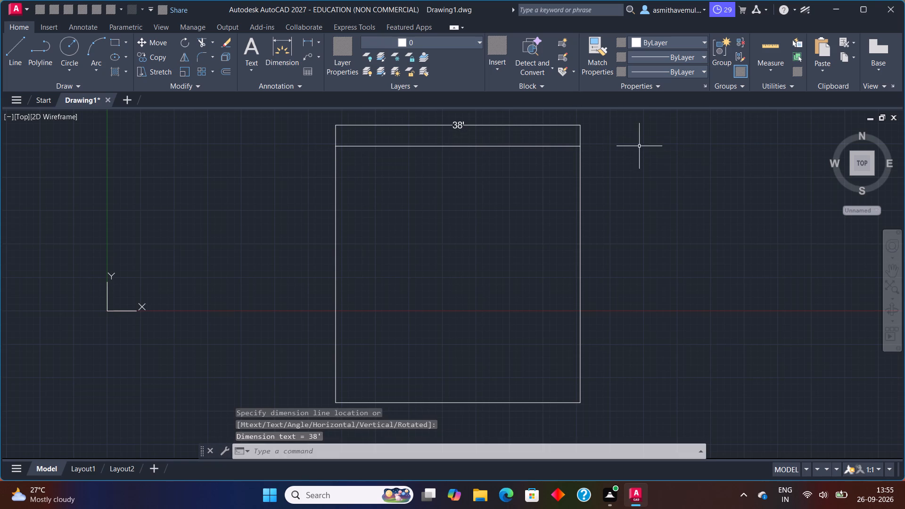
Add a vertical linear dimension to the rectangle's left edge, placing its dimension line outside to the left.
text(DLI)
key(Return)
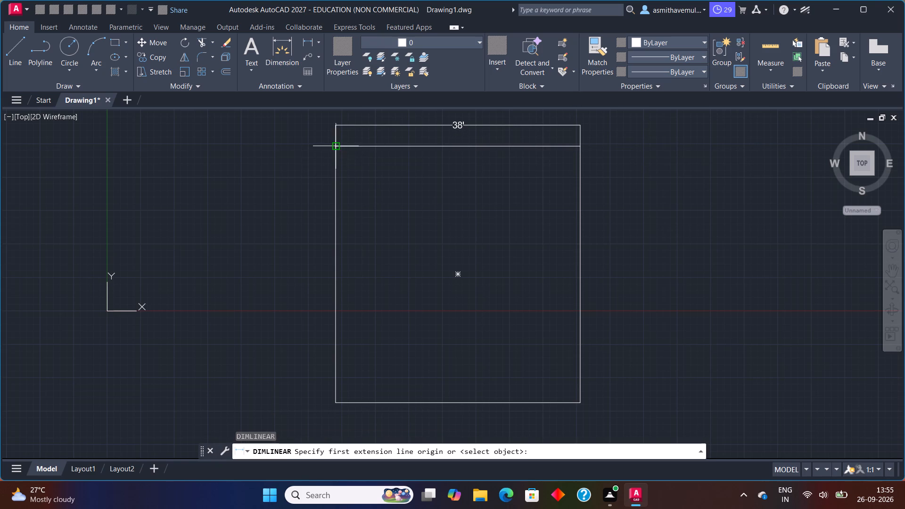
click(334, 143)
click(338, 405)
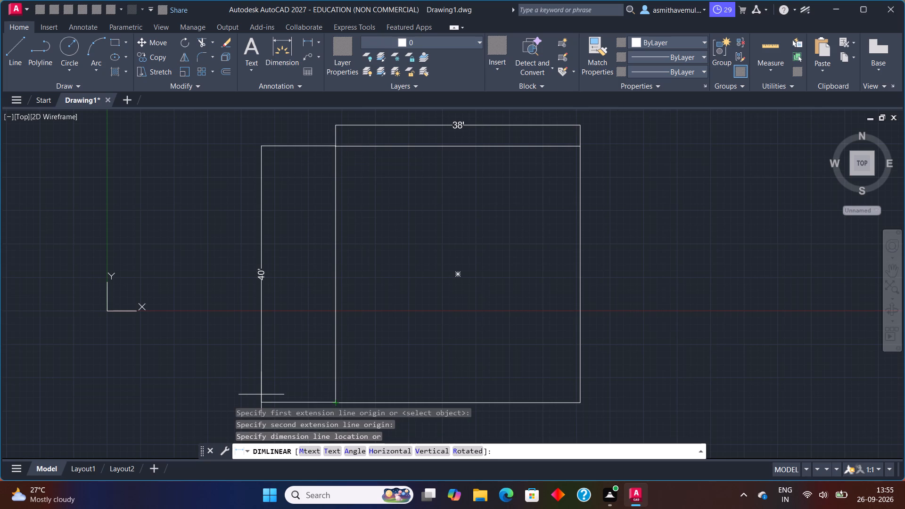
click(261, 395)
Offset the outer rectangle 9" inward to form the wall thickness.
scroll(411, 300, down, 1)
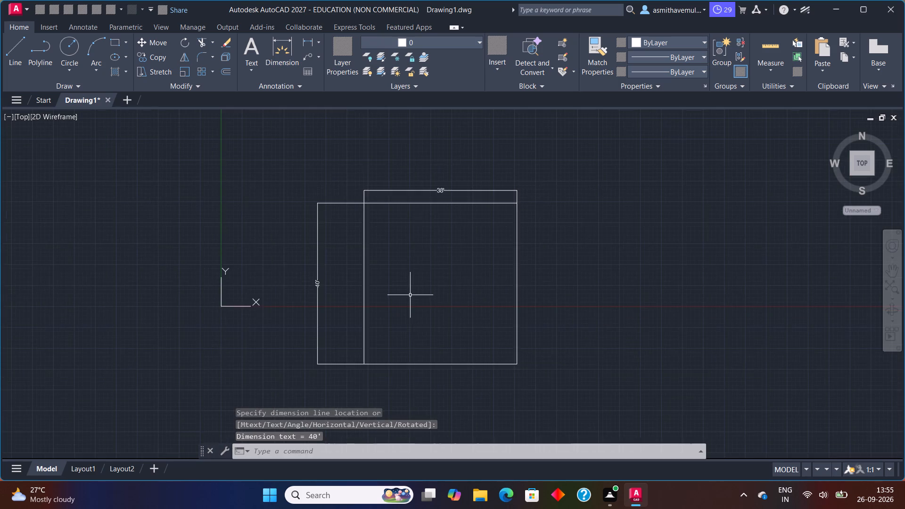
scroll(410, 294, up, 1)
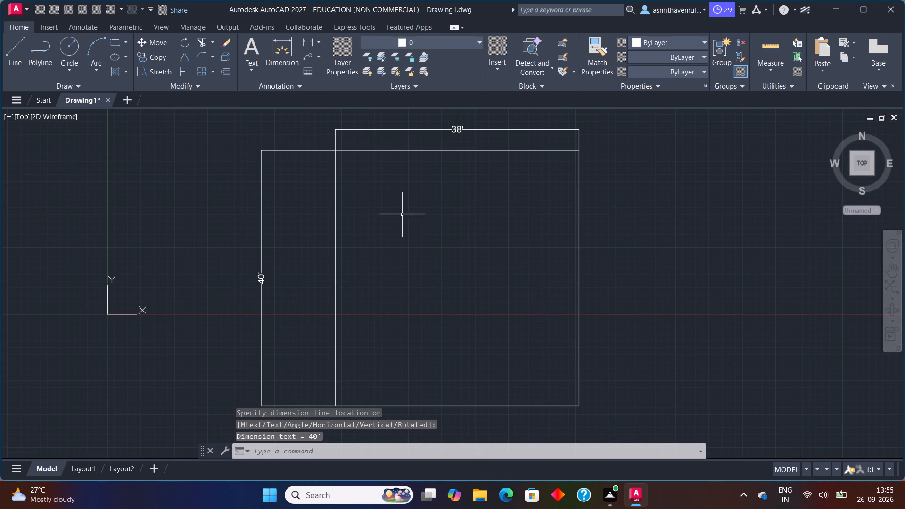
key(o)
key(Return)
key(9)
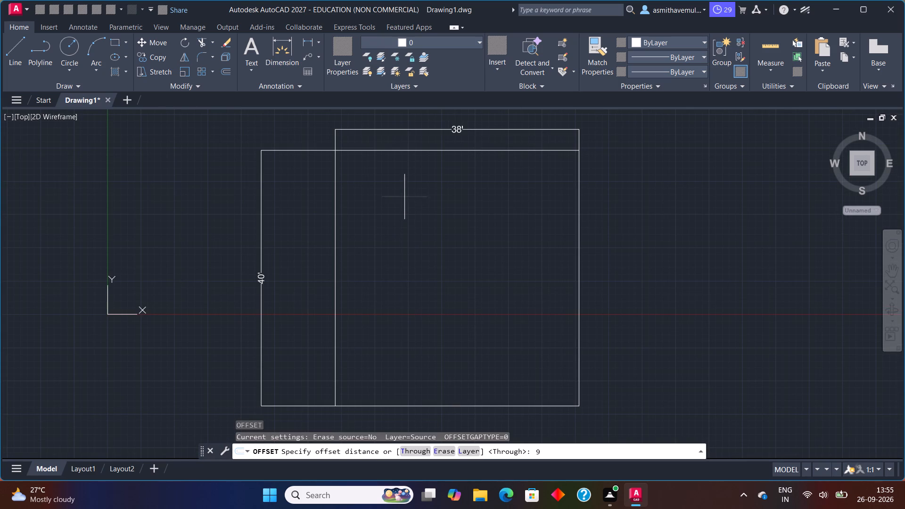
key(shift+quotedbl)
key(Return)
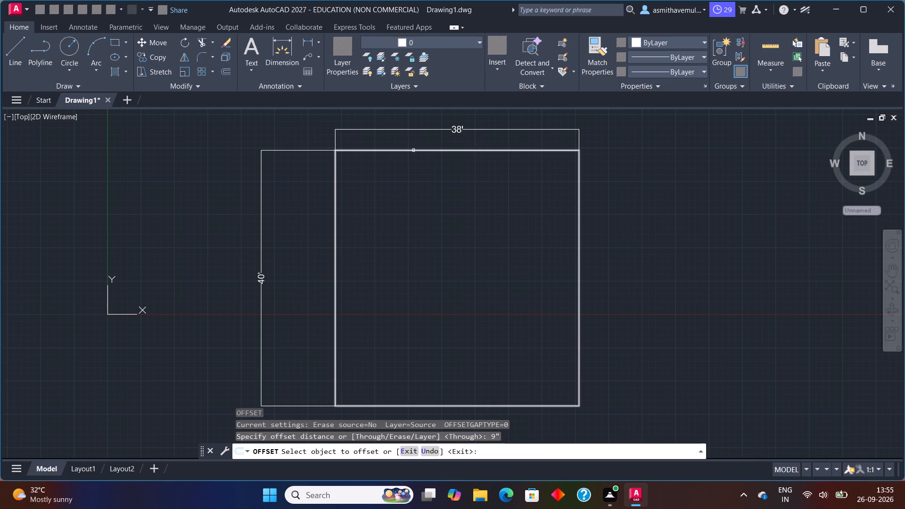
click(413, 150)
click(413, 168)
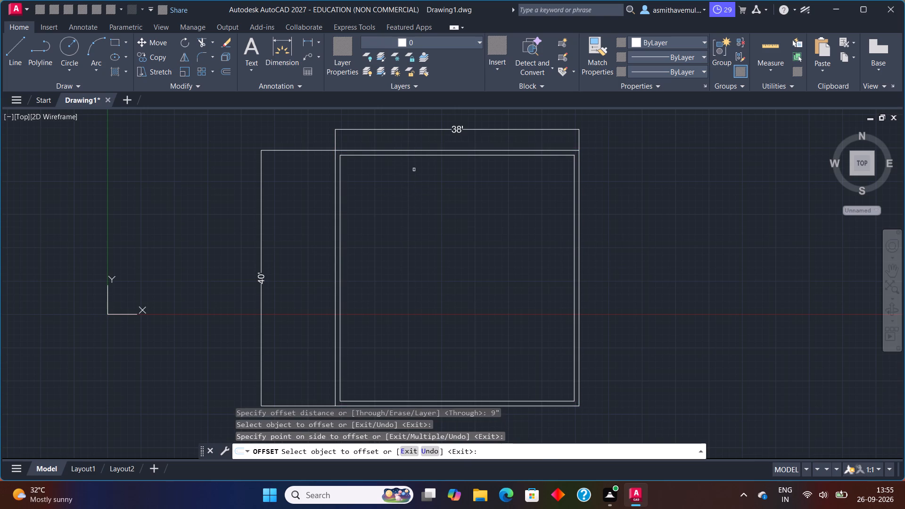
key(Escape)
Explode the inner rectangle into separate lines.
click(412, 156)
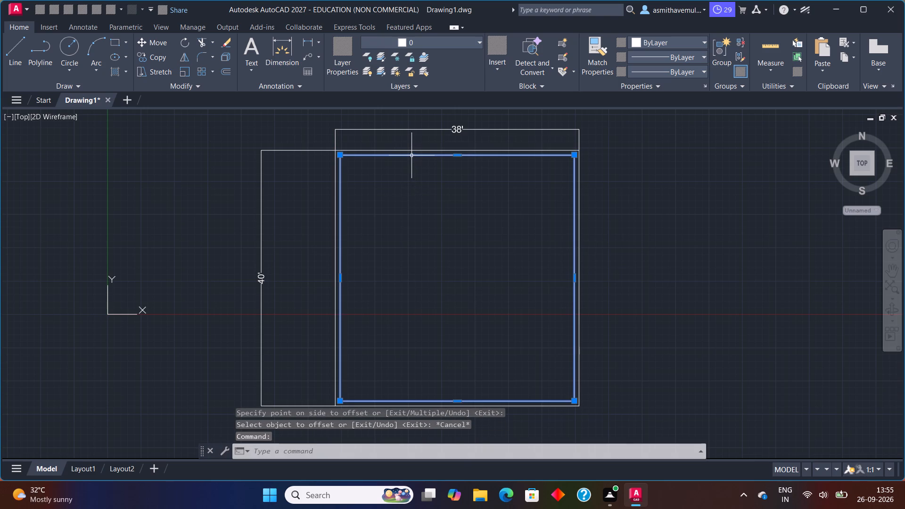
key(x)
key(Return)
Offset the inner rectangle's left and right edges 12' inward to create two vertical division lines.
scroll(402, 182, up, 1)
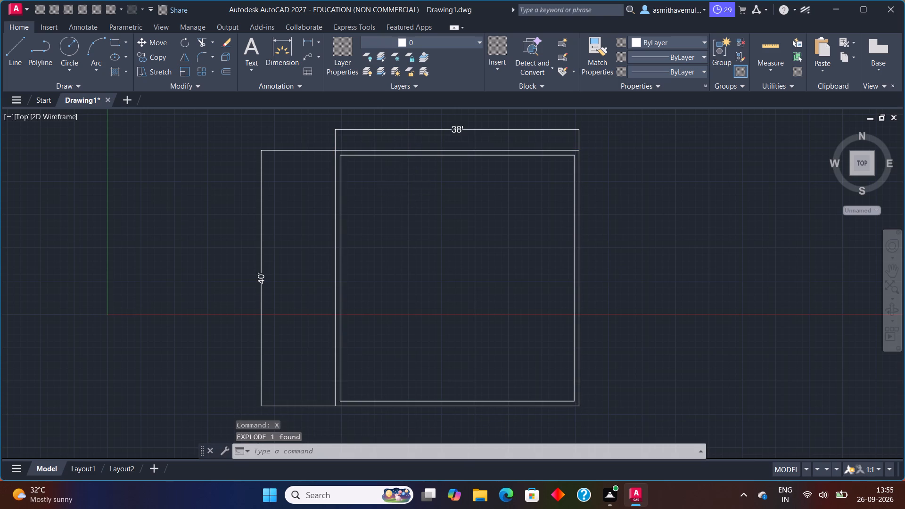
middle_drag(402, 180, 389, 254)
key(o)
key(Return)
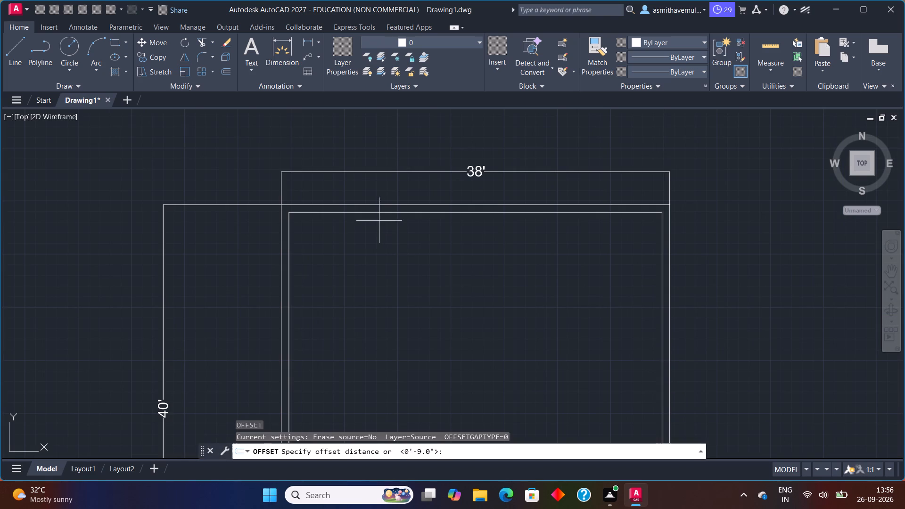
text(12)
key(apostrophe)
key(Return)
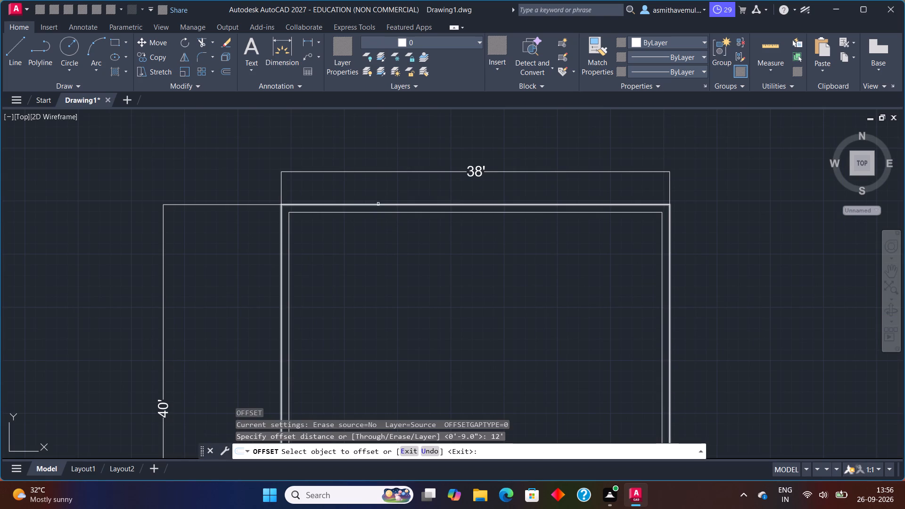
click(288, 261)
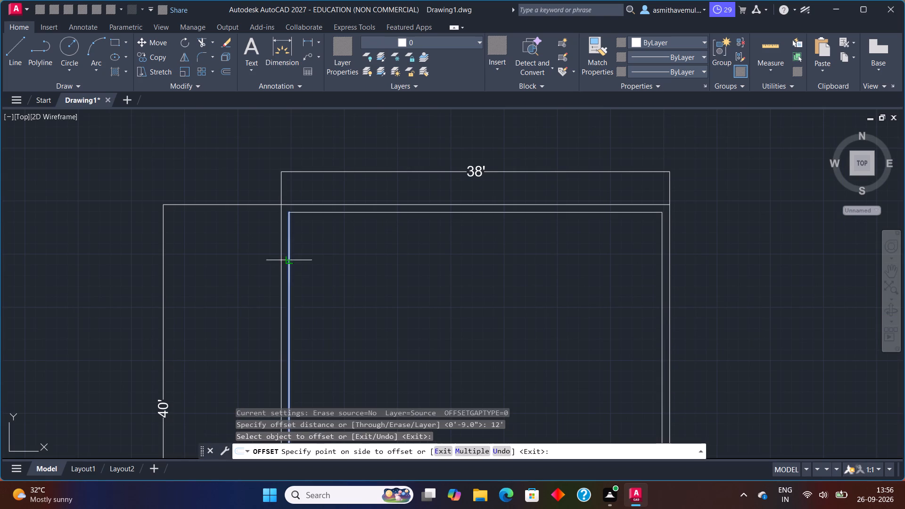
click(335, 261)
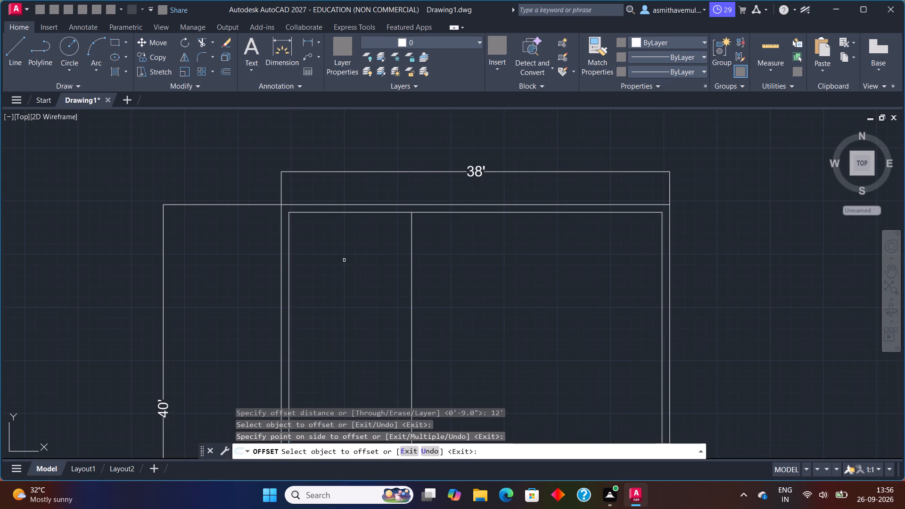
click(663, 286)
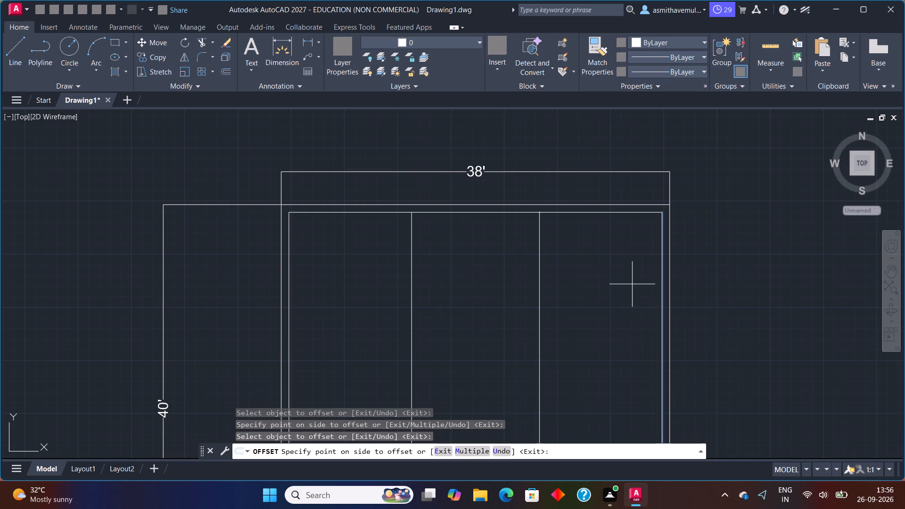
click(630, 285)
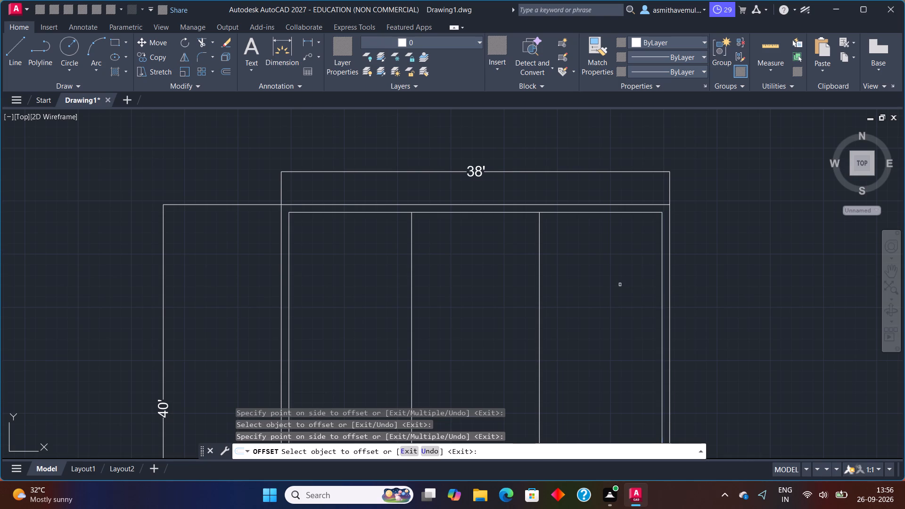
key(Escape)
Check the distance between the two vertical division lines with a linear dimension, cancelling it before placement.
key(d)
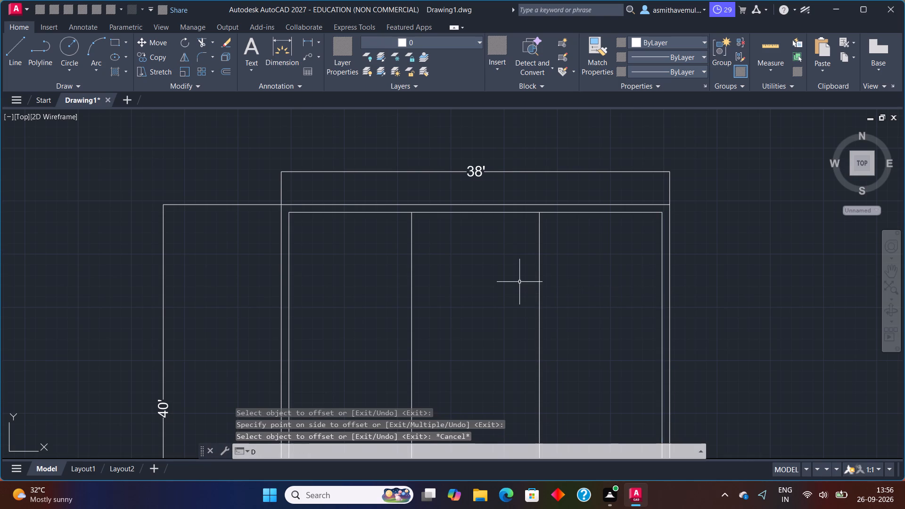
key(l)
key(i)
key(Return)
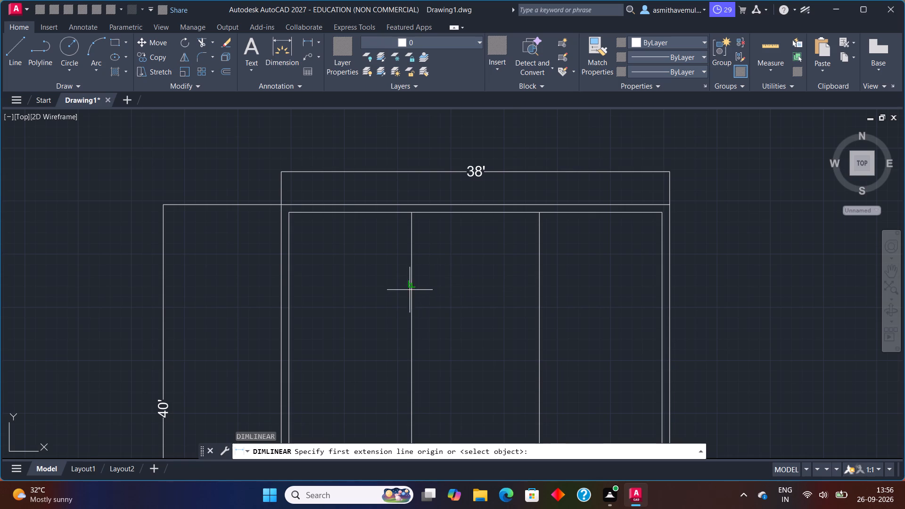
click(410, 285)
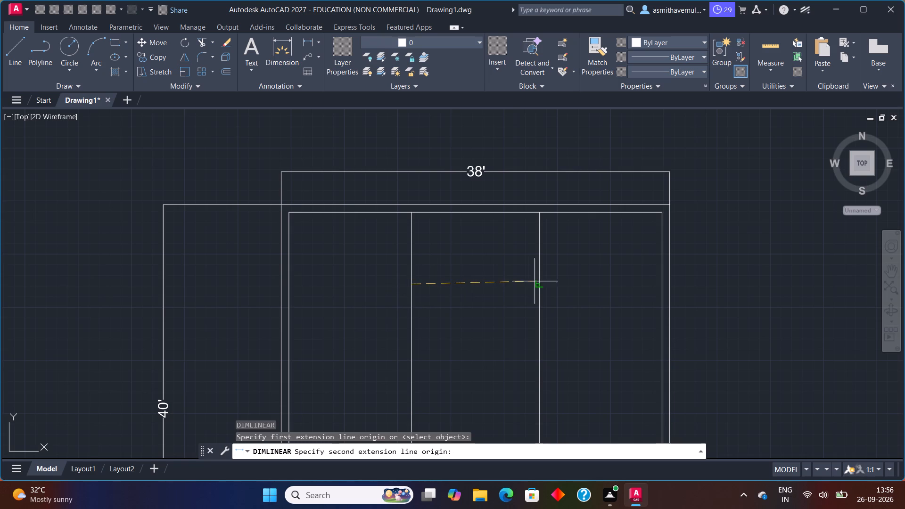
click(538, 282)
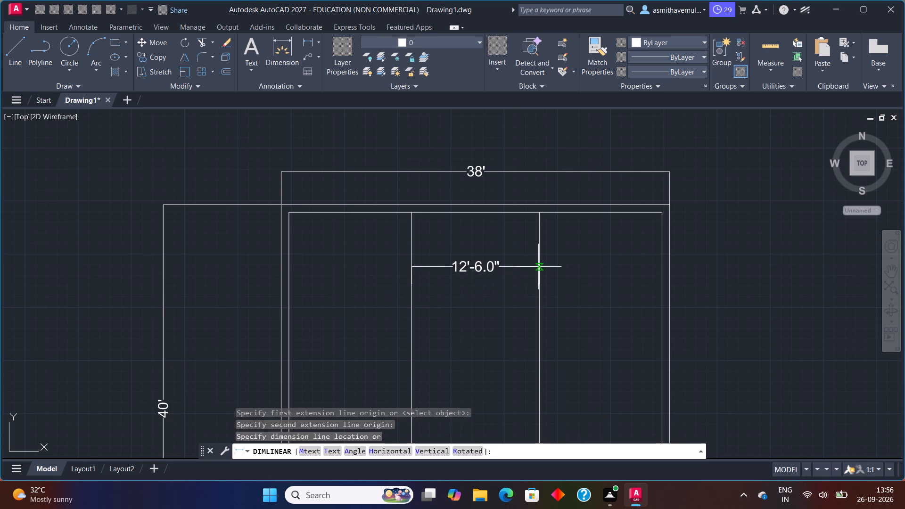
key(Escape)
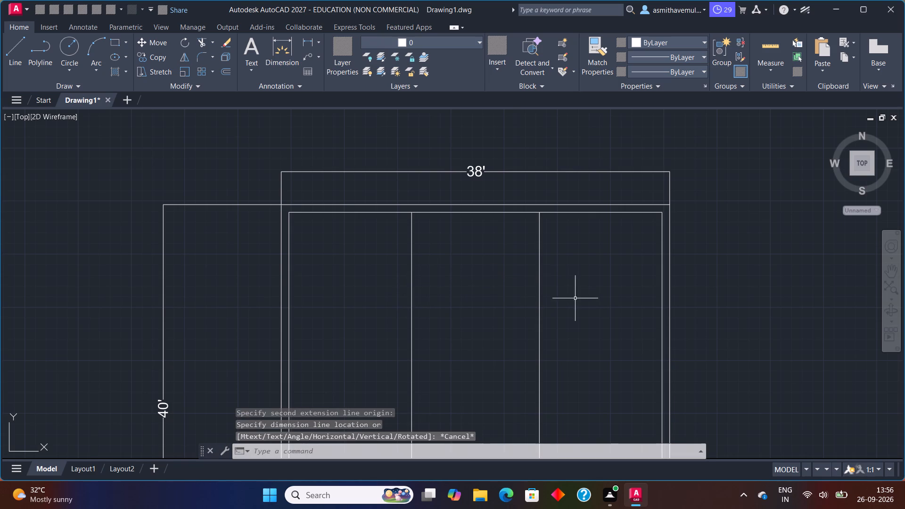
Delete the right-hand vertical division line inside the plan.
drag(570, 298, 487, 331)
key(Delete)
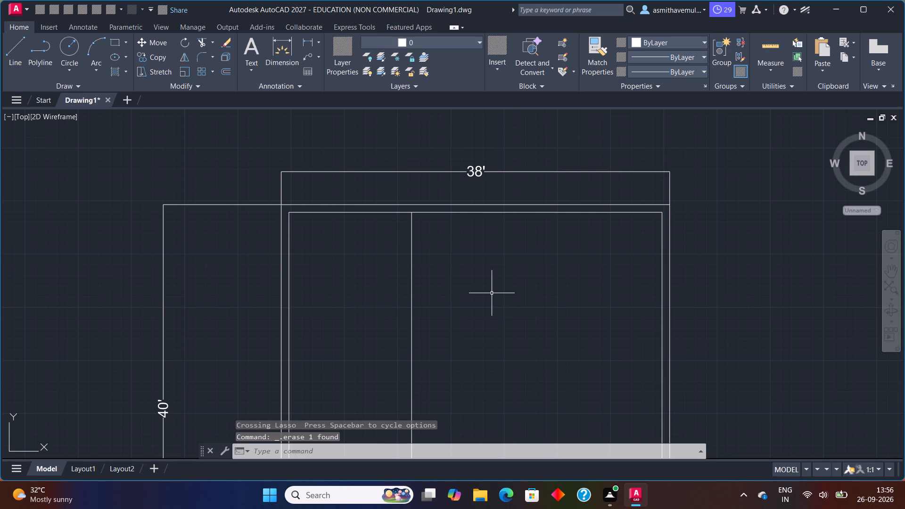
Offset the inner rectangle's top edge 13' downward to create a horizontal division line.
key(o)
key(Return)
text(13)
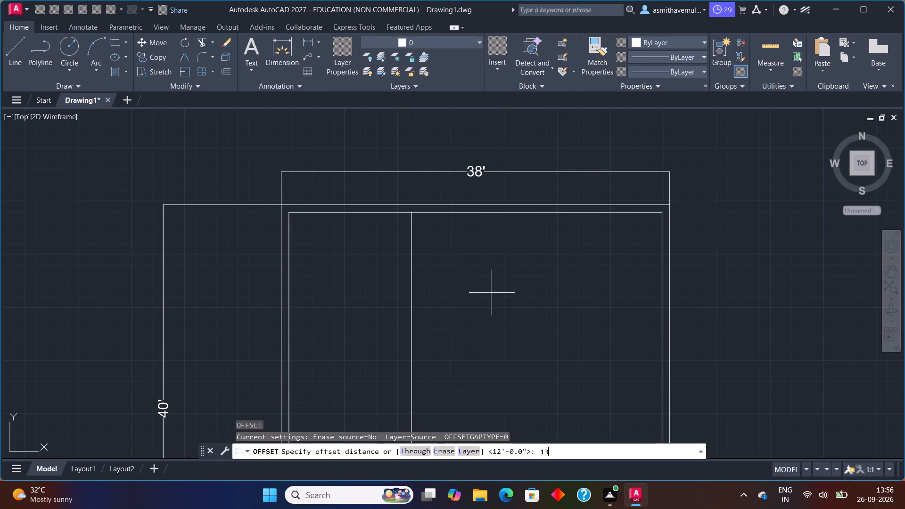
key(apostrophe)
key(Return)
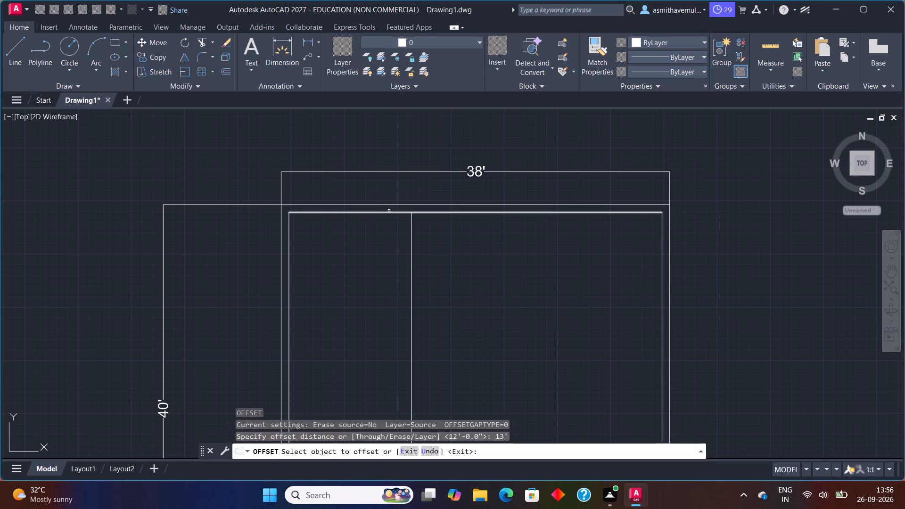
click(389, 212)
click(378, 254)
key(Escape)
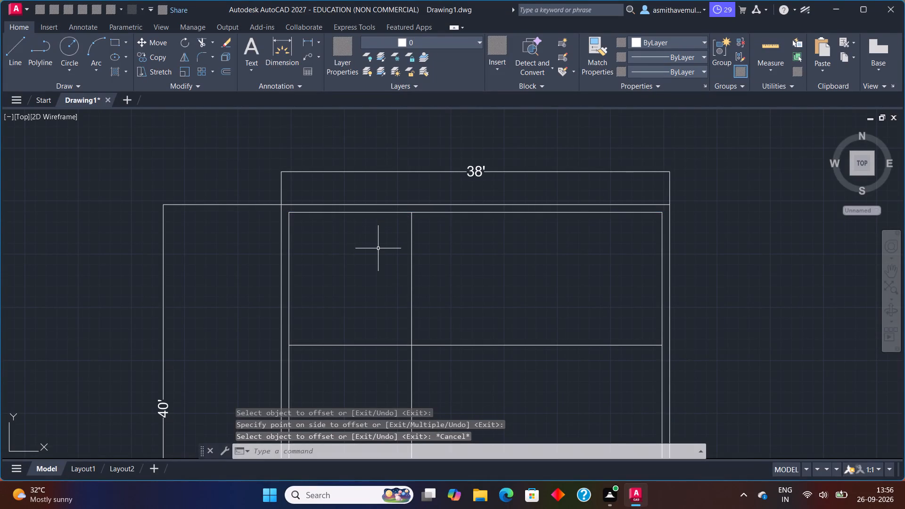
Offset the vertical division line 6" to the right and the horizontal division line 6" downward to form partition walls.
key(o)
key(Return)
key(6)
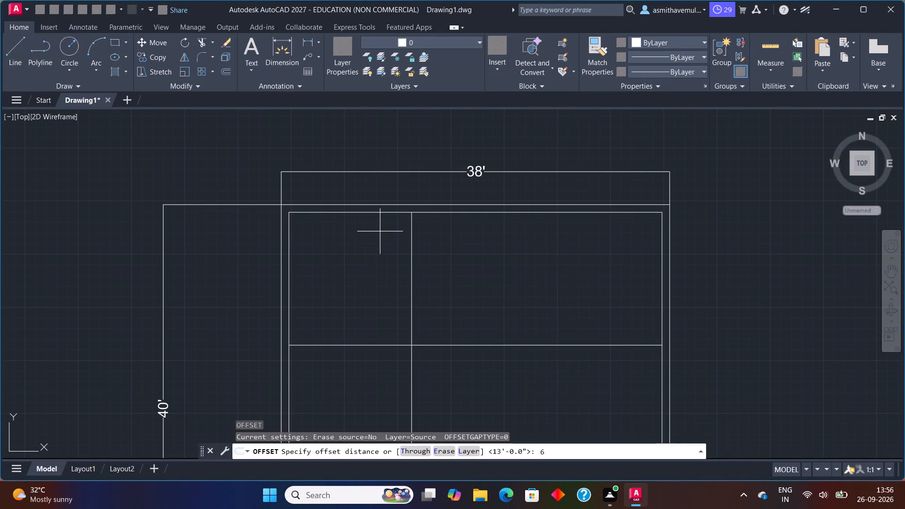
key(shift+quotedbl)
key(Return)
click(411, 272)
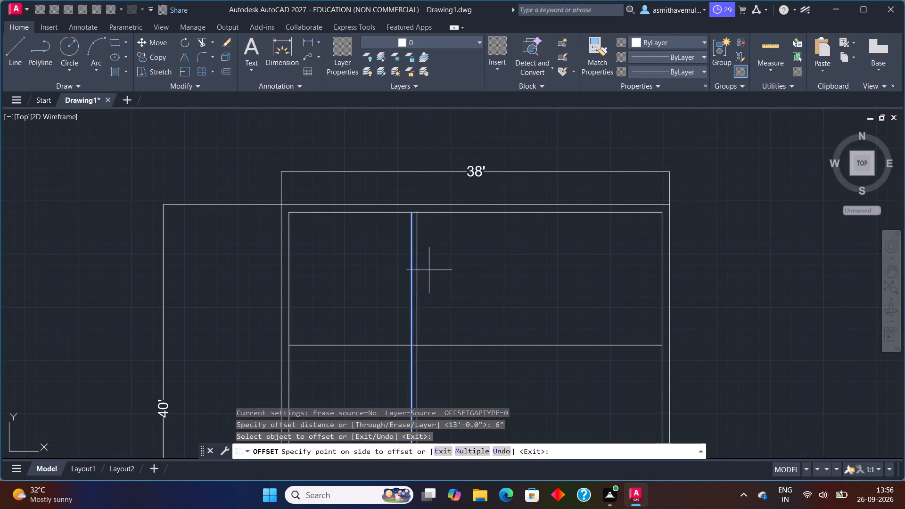
click(453, 271)
click(387, 346)
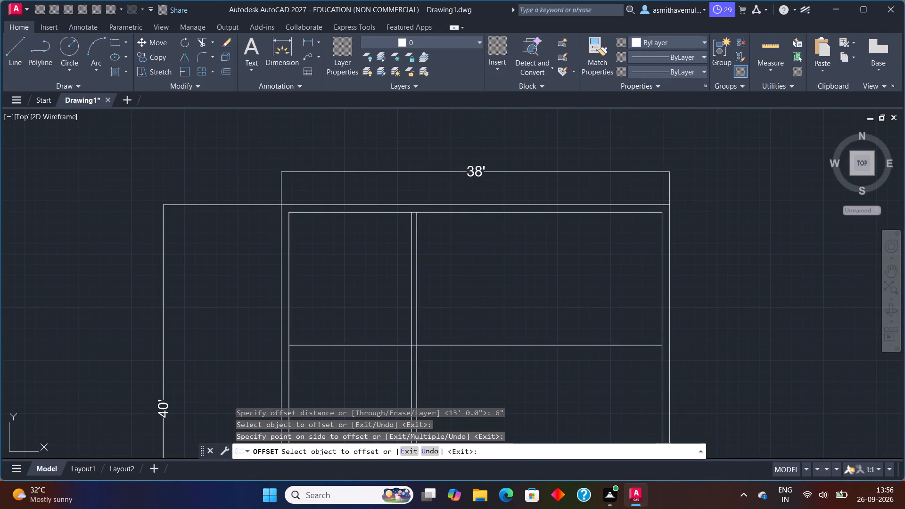
click(386, 363)
key(Escape)
Offset the right face of the vertical partition wall 6' to the right.
key(o)
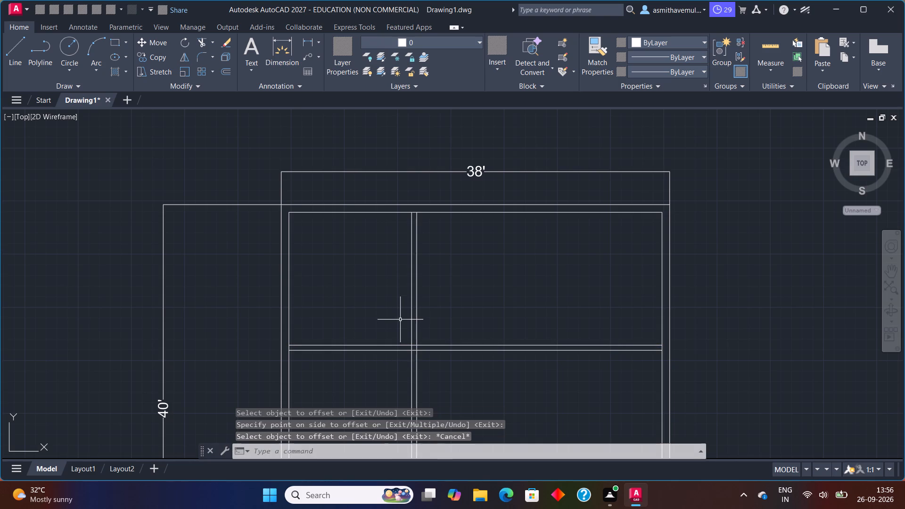
key(Return)
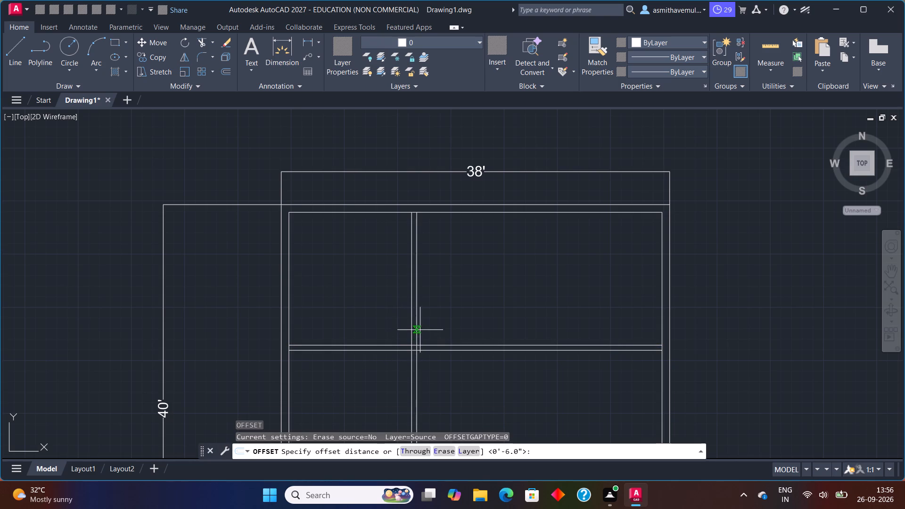
key(6)
key(apostrophe)
key(Return)
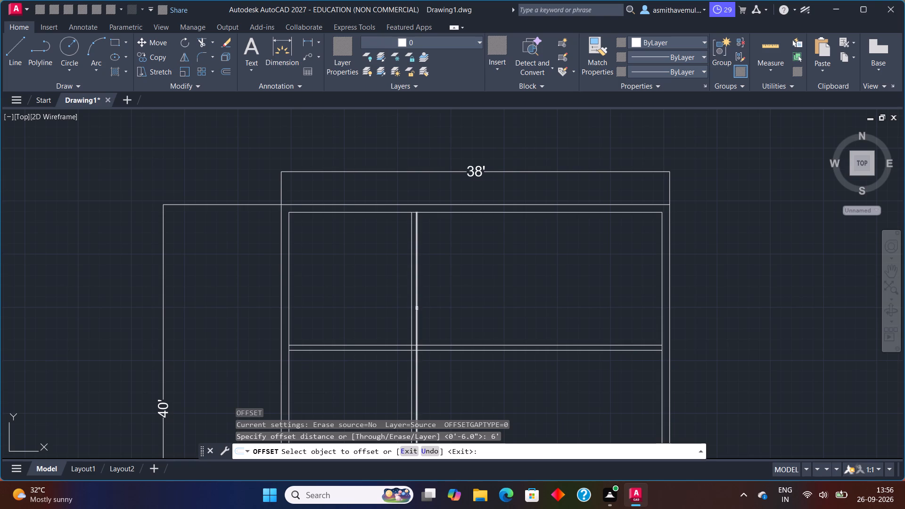
click(417, 309)
click(464, 312)
key(Escape)
Offset the new vertical line 6" to the right to form a second vertical partition wall.
key(o)
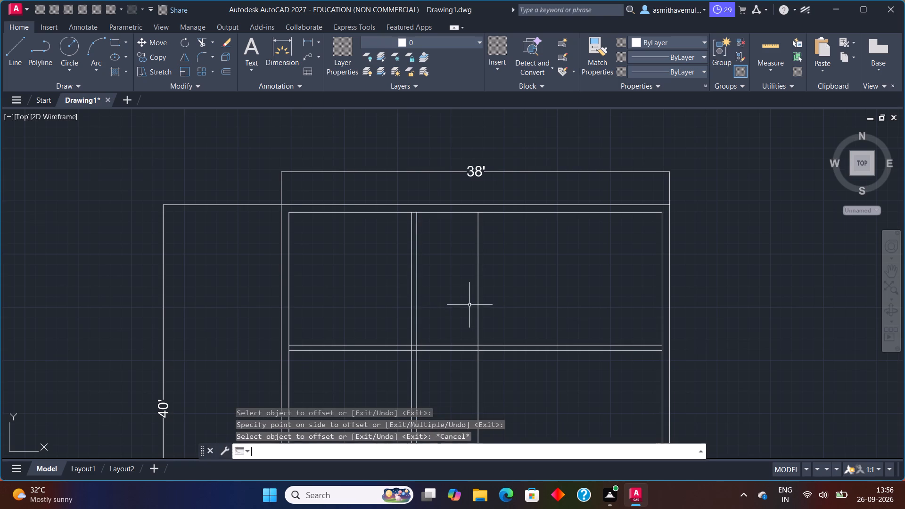
key(Return)
key(6)
key(shift+quotedbl)
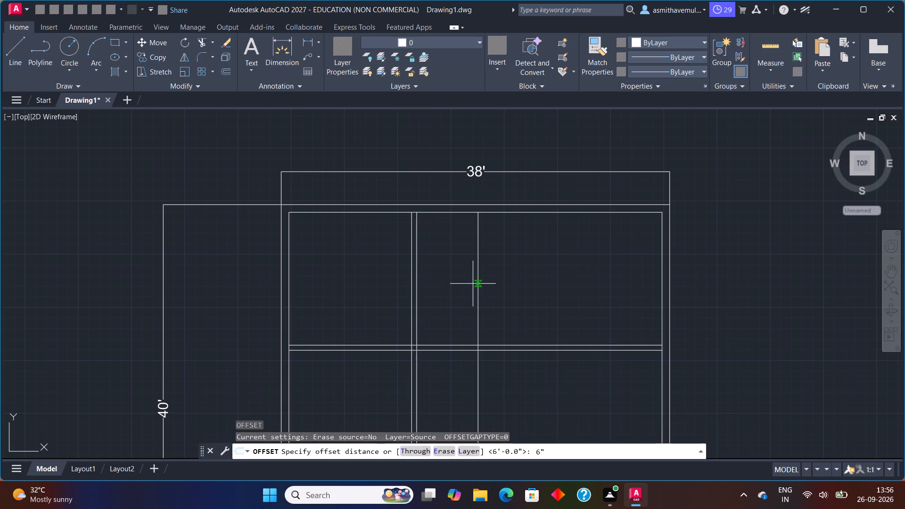
key(Return)
click(478, 287)
click(496, 291)
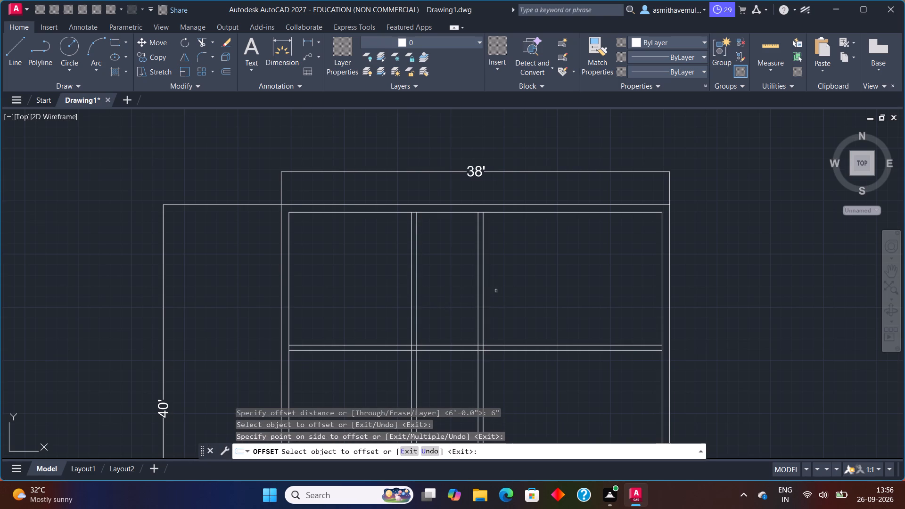
key(Escape)
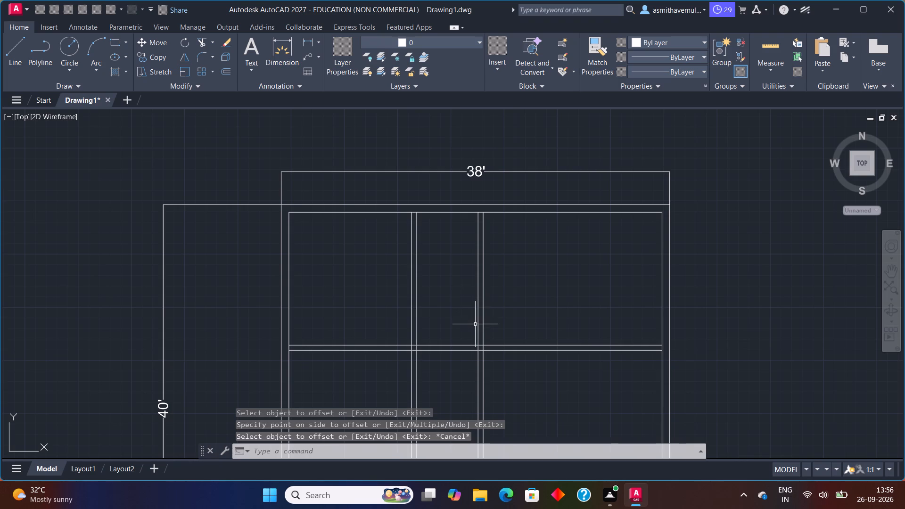
Offset the inner rectangle's top edge 5'6" downward to create another horizontal division line.
scroll(475, 319, up, 1)
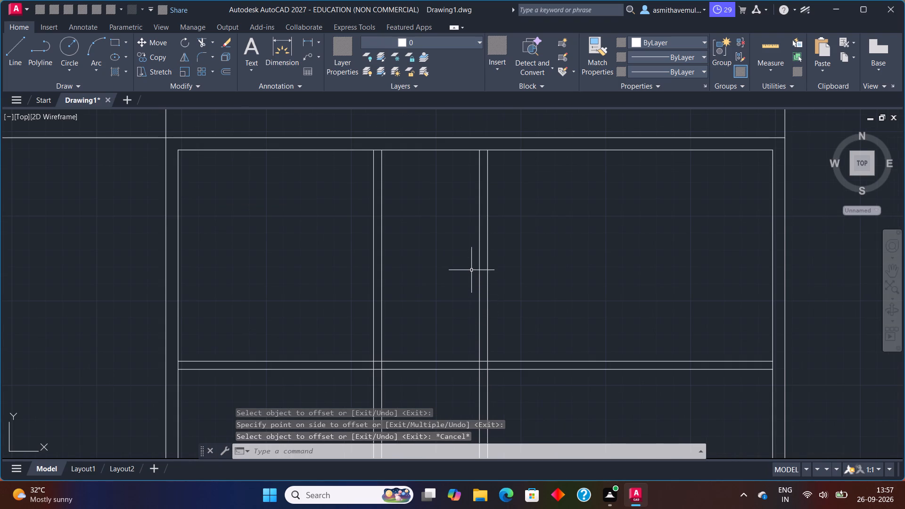
middle_drag(468, 260, 444, 302)
key(o)
key(Return)
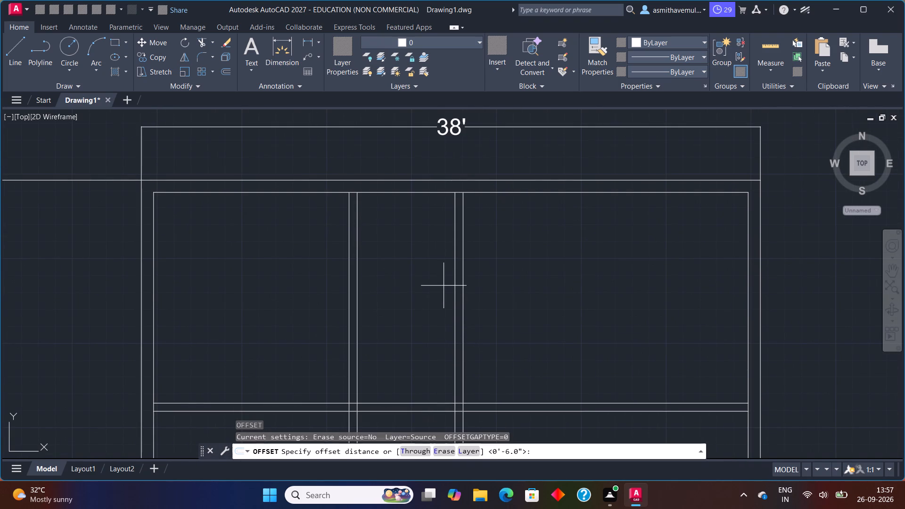
text(5')
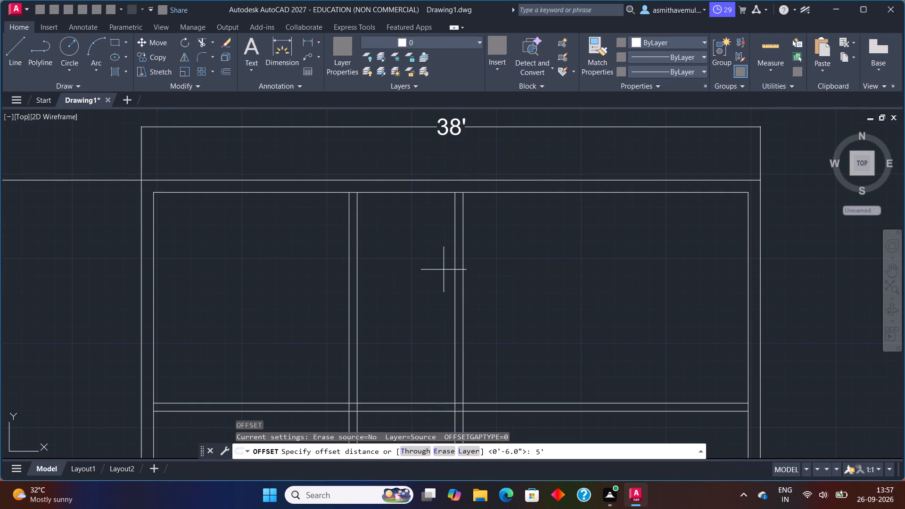
key(6)
key(shift+quotedbl)
key(Return)
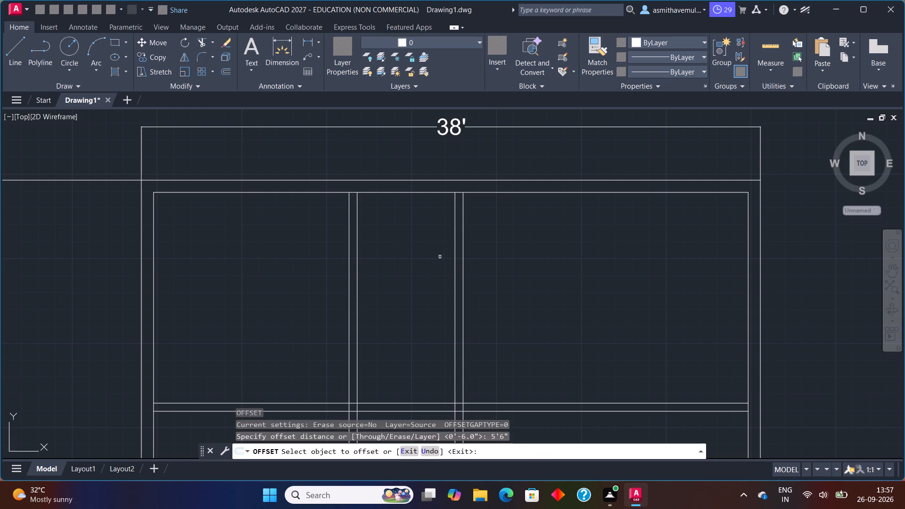
click(422, 191)
click(412, 243)
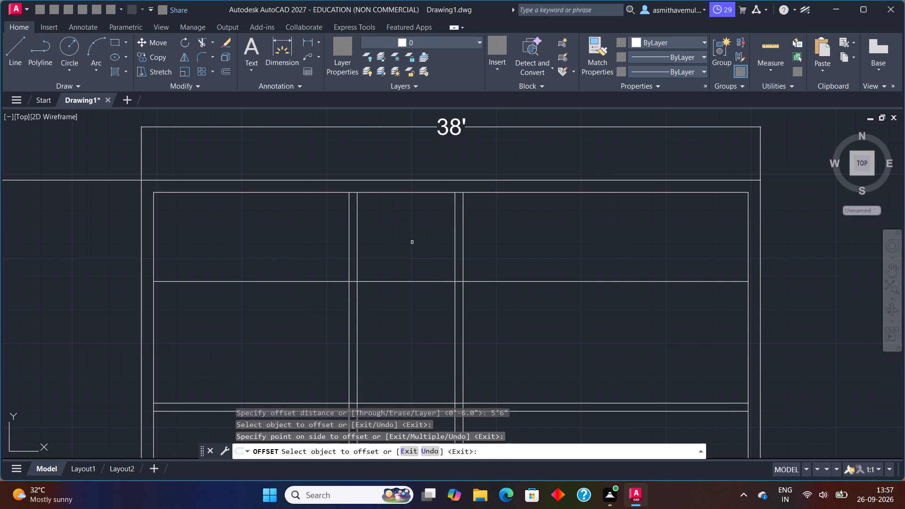
key(Escape)
Offset the new upper horizontal division line 6" downward to form its partition wall thickness.
key(o)
key(Return)
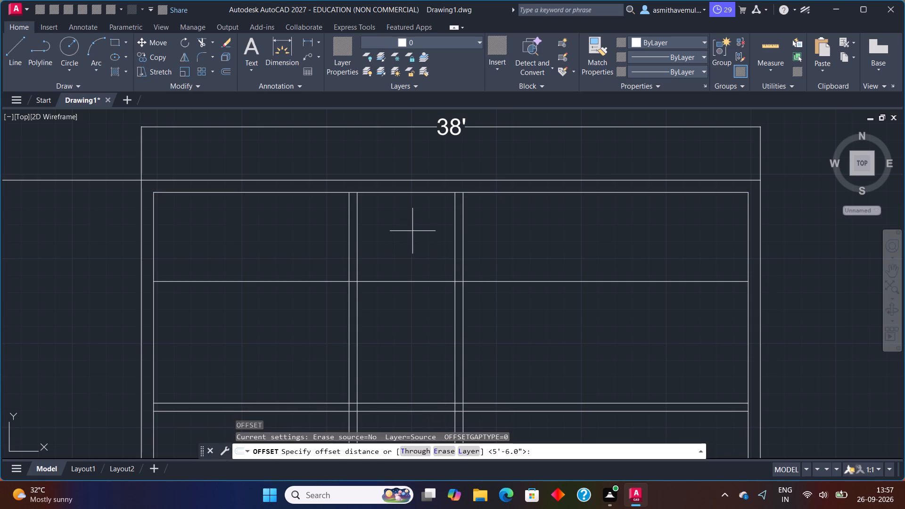
key(6)
key(shift+quotedbl)
key(Return)
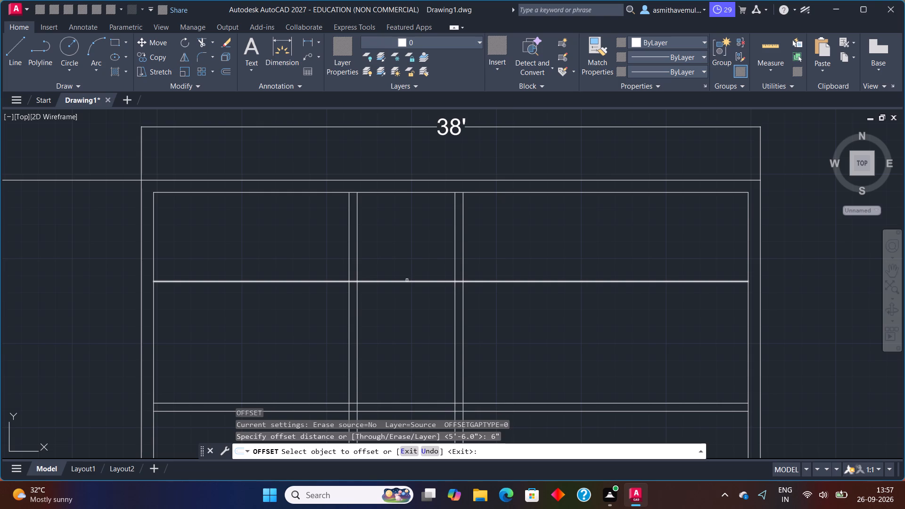
click(407, 281)
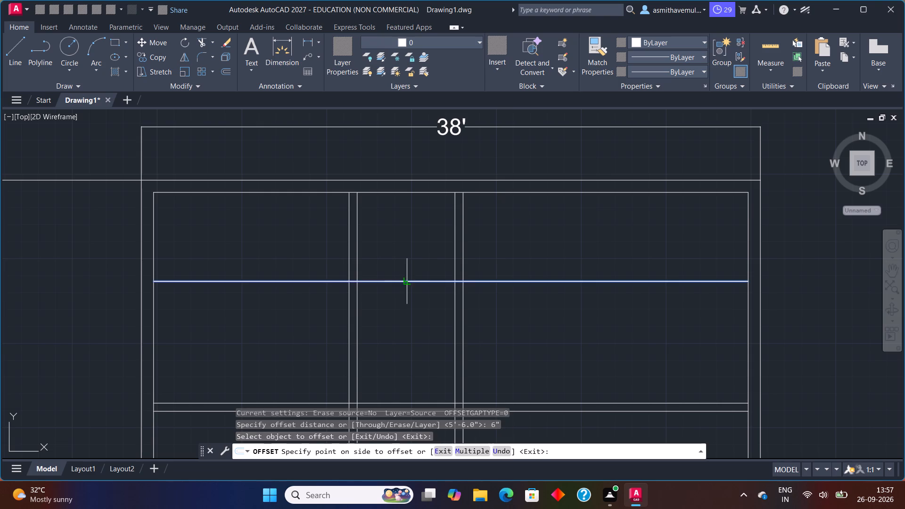
click(407, 308)
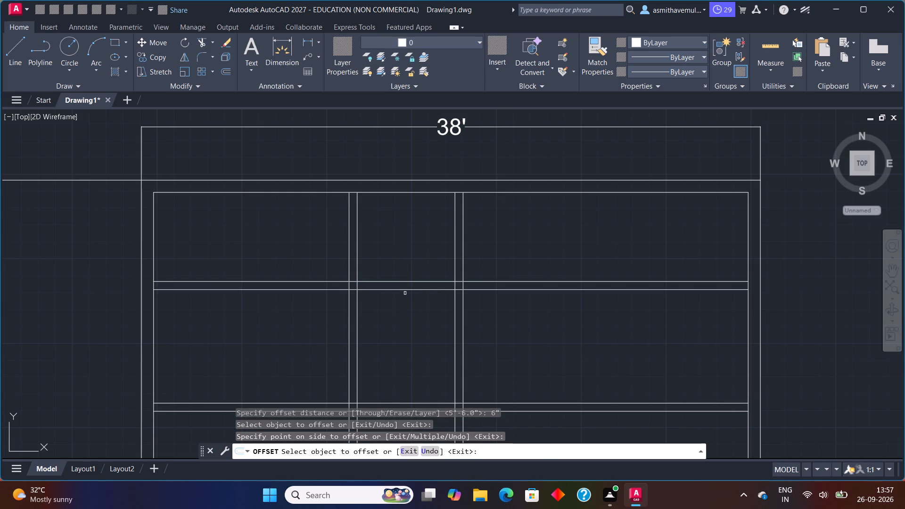
key(Escape)
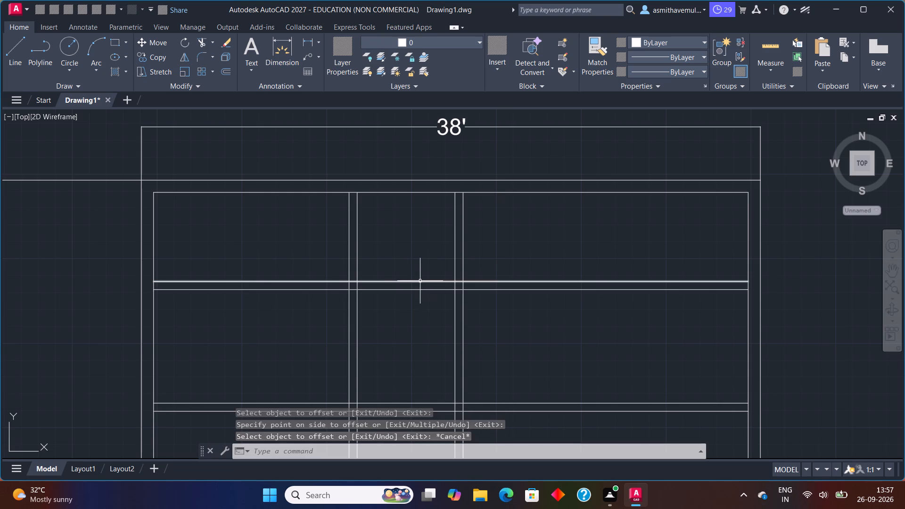
Check the distance from the inner top edge to the lower horizontal partition with a linear dimension, cancelling it before placement.
key(d)
key(l)
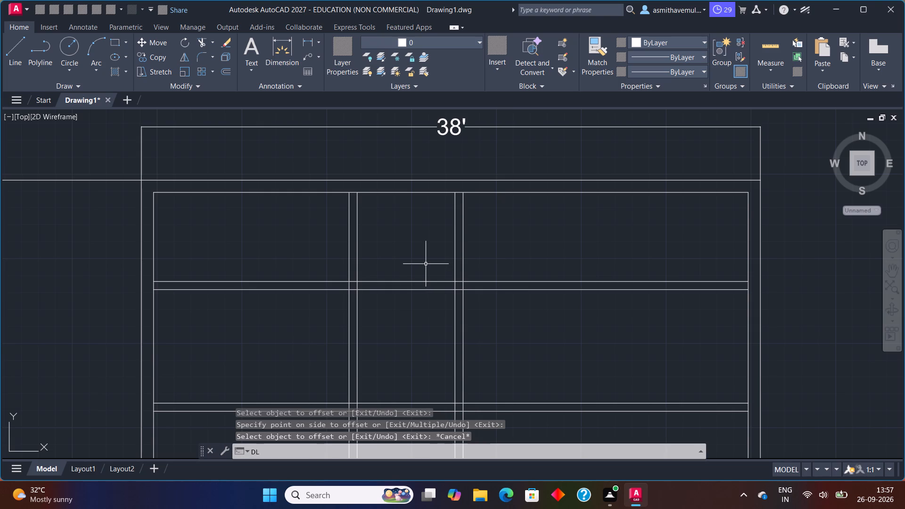
key(i)
key(Return)
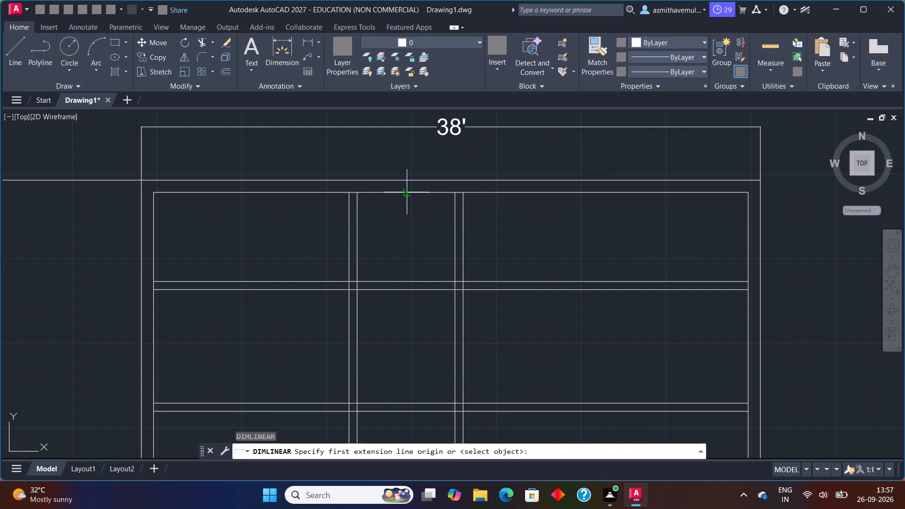
click(407, 192)
click(405, 403)
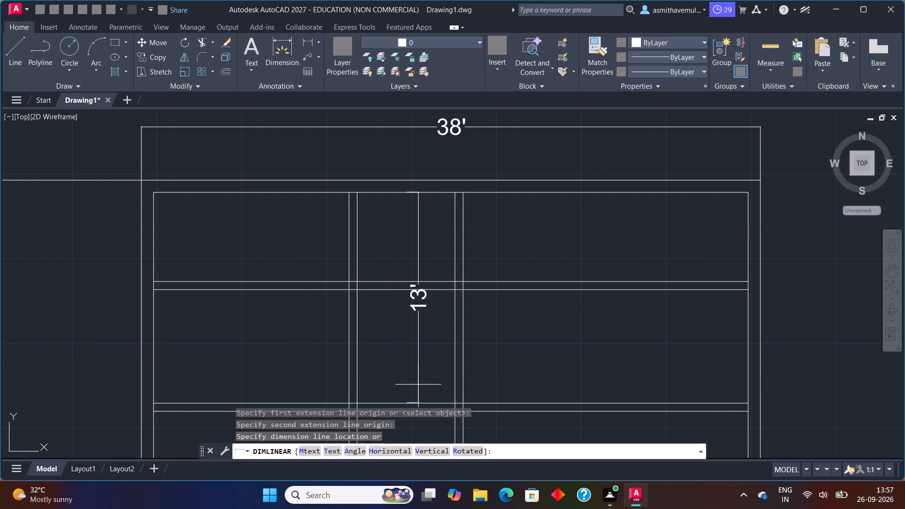
key(Escape)
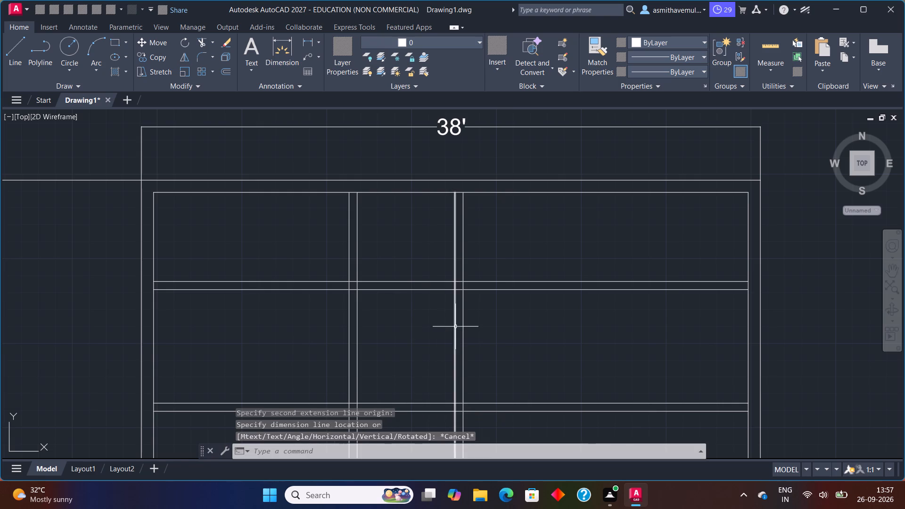
Check the left room's width between the inner left edge and first vertical partition with a linear dimension, cancelling it before placement.
scroll(460, 311, up, 1)
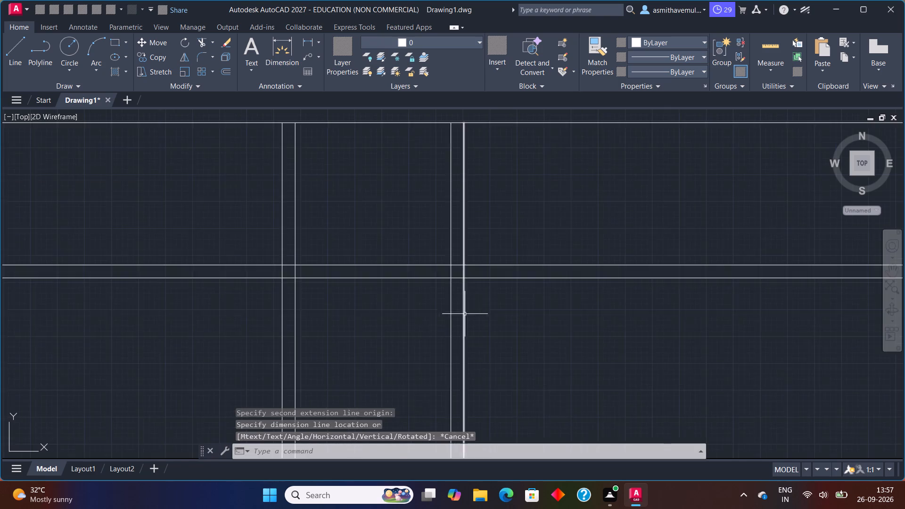
scroll(466, 315, down, 2)
middle_drag(526, 339, 514, 321)
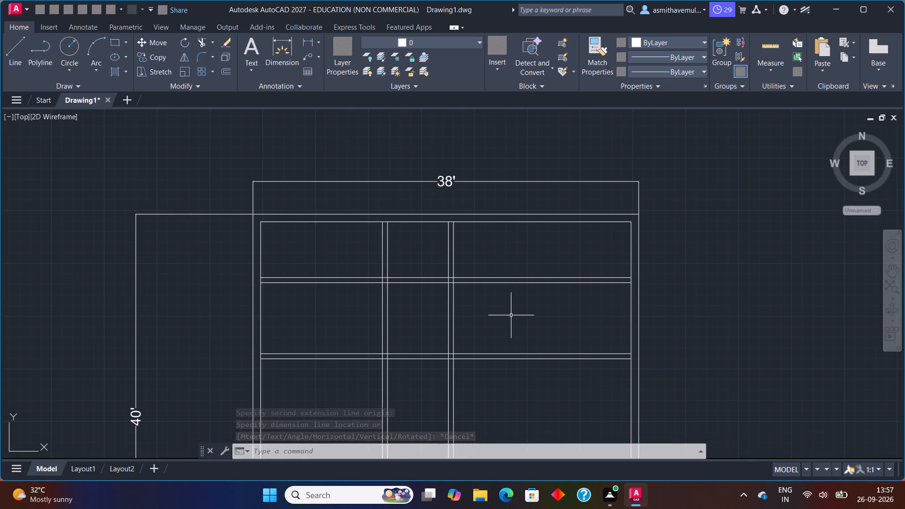
key(d)
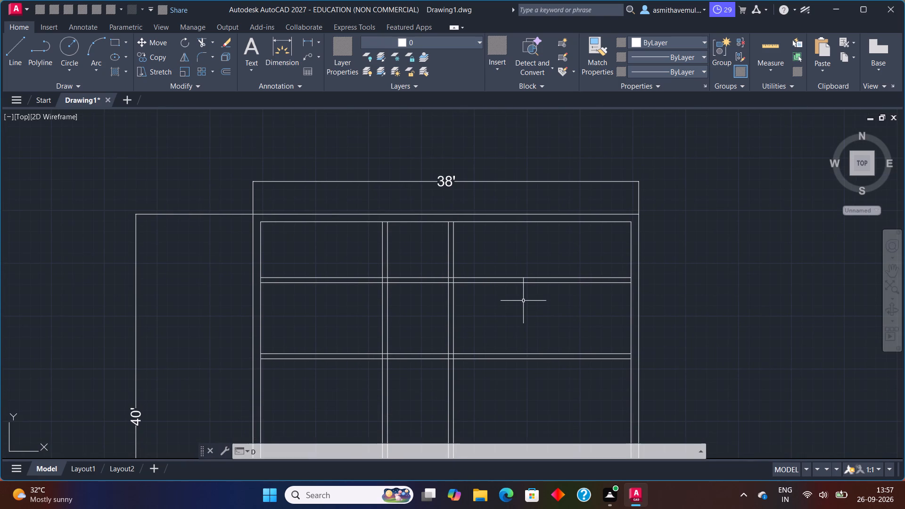
key(l)
key(i)
key(Return)
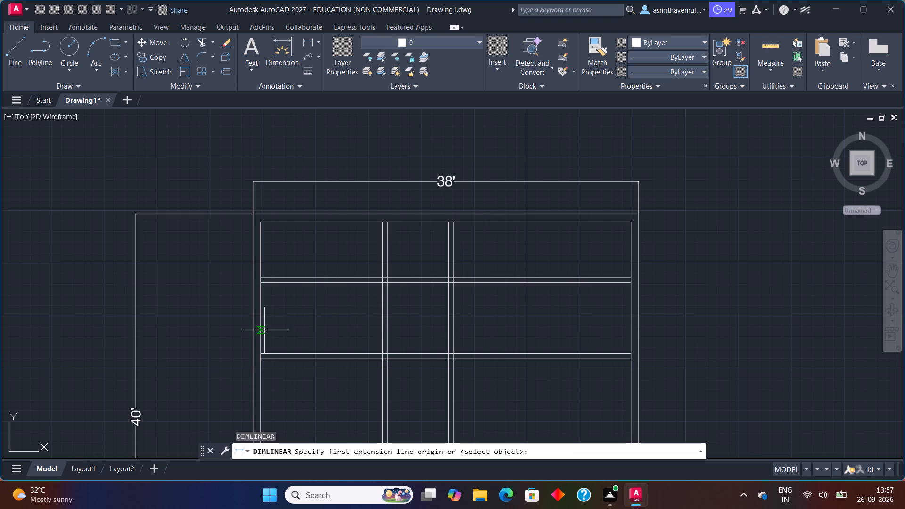
click(258, 331)
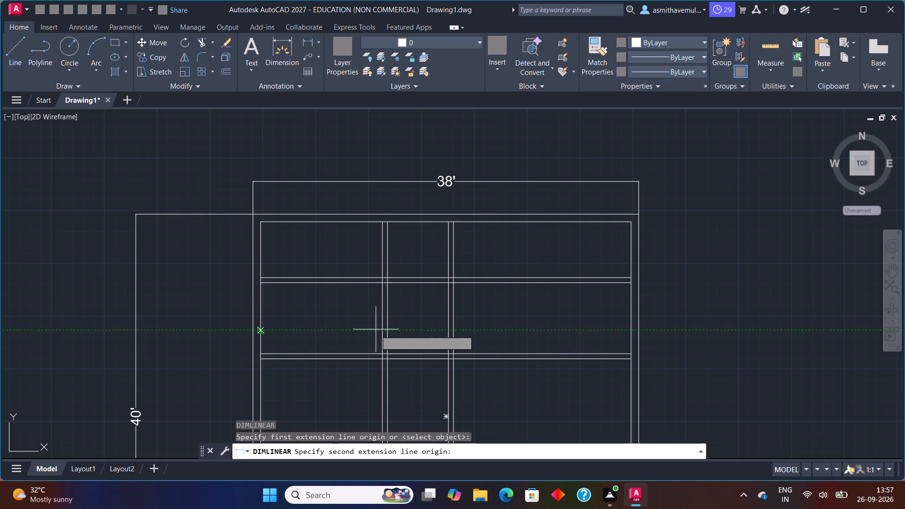
click(380, 330)
key(Escape)
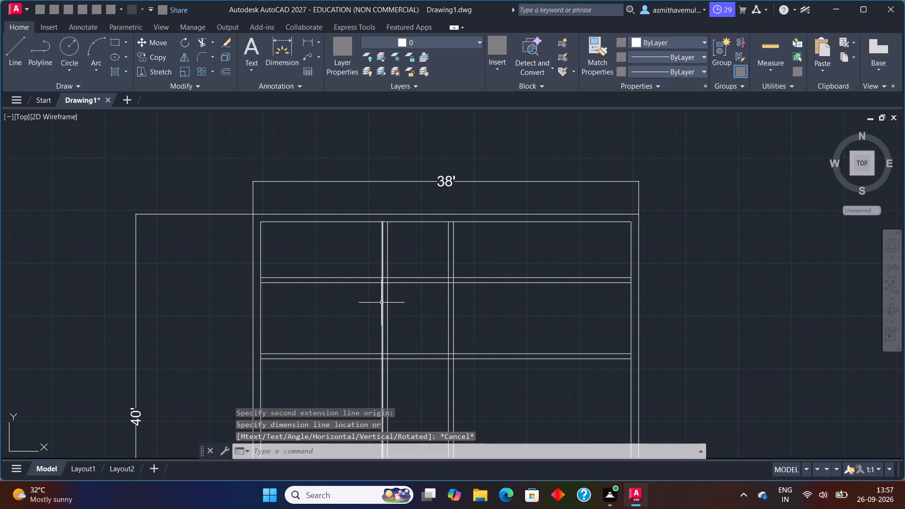
Check the right room's width between the second vertical partition and the inner right edge with a linear dimension, cancelling it before placement.
key(d)
key(l)
key(i)
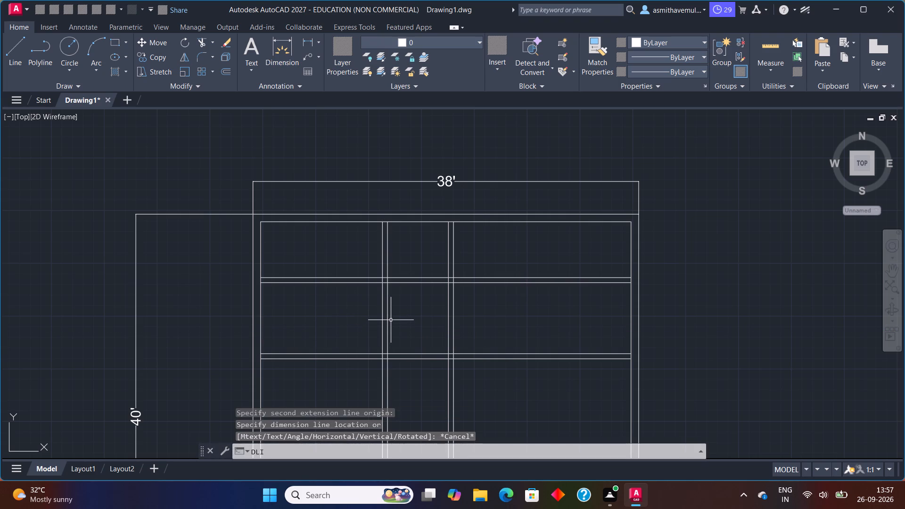
key(Return)
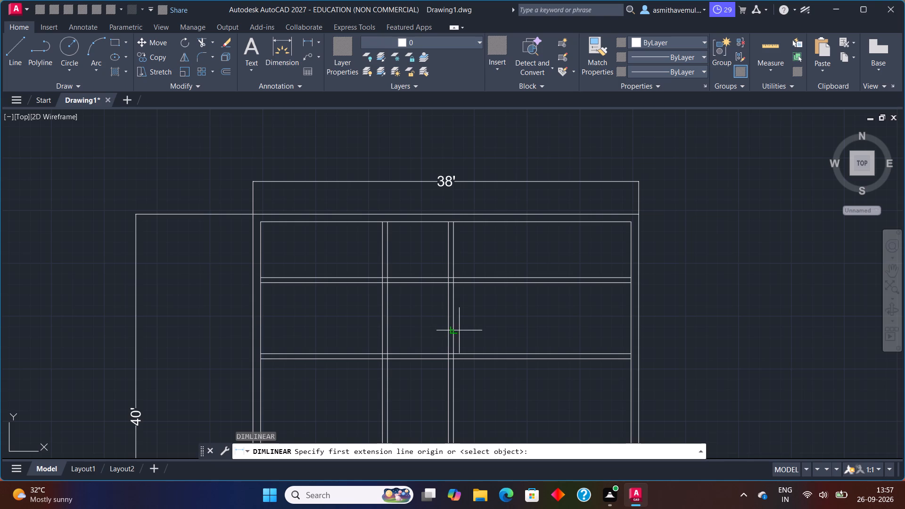
click(453, 328)
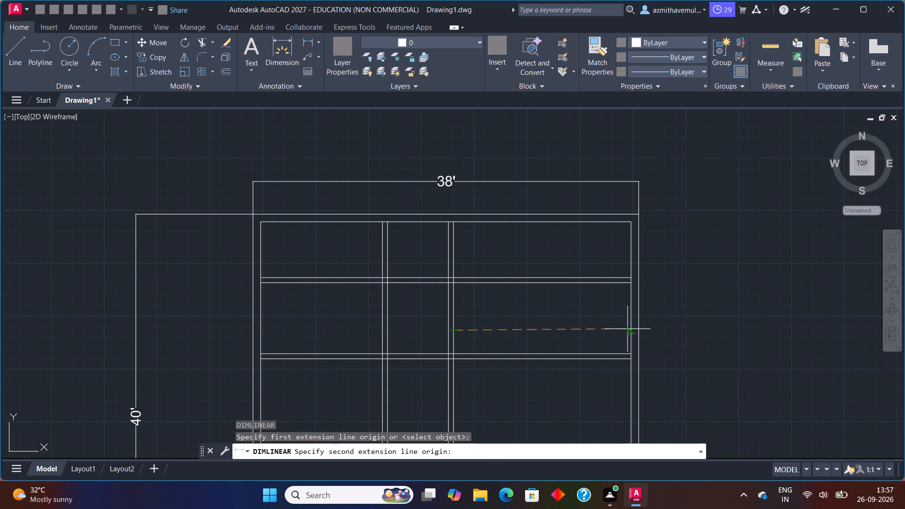
click(631, 327)
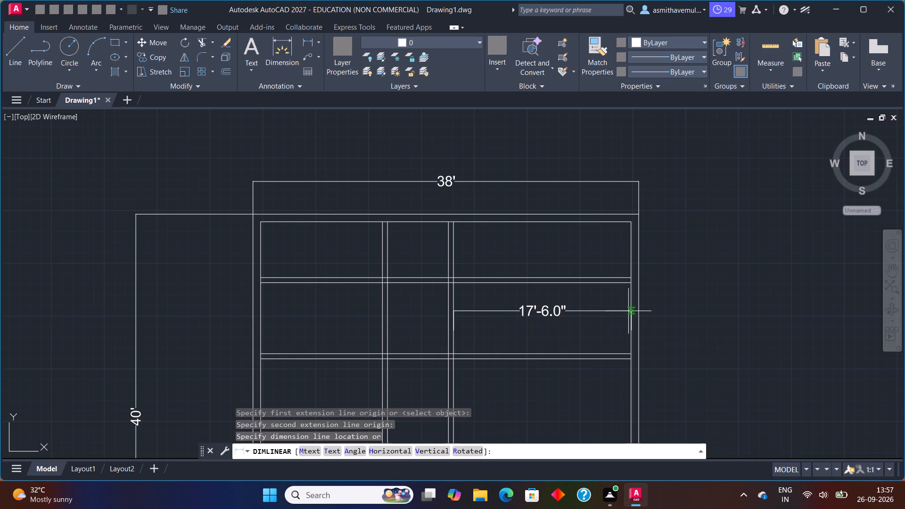
scroll(617, 304, up, 1)
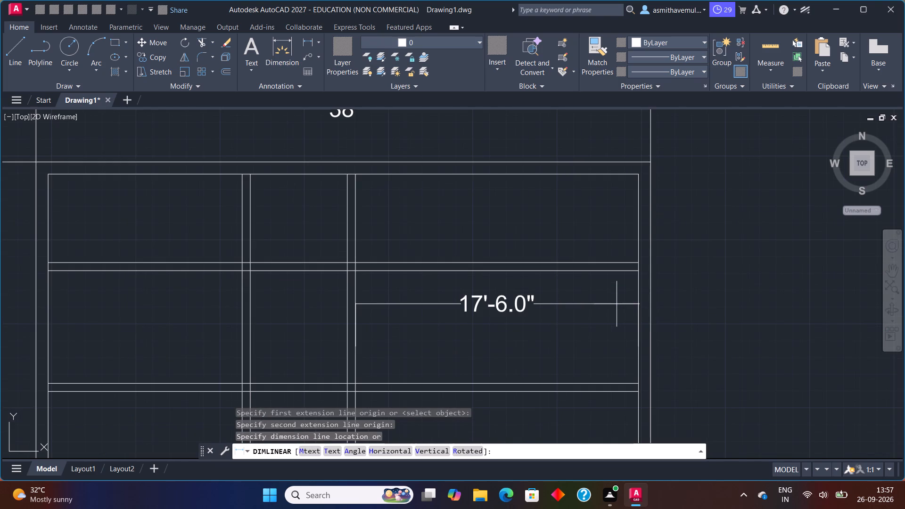
scroll(617, 304, up, 1)
scroll(616, 303, down, 1)
key(Escape)
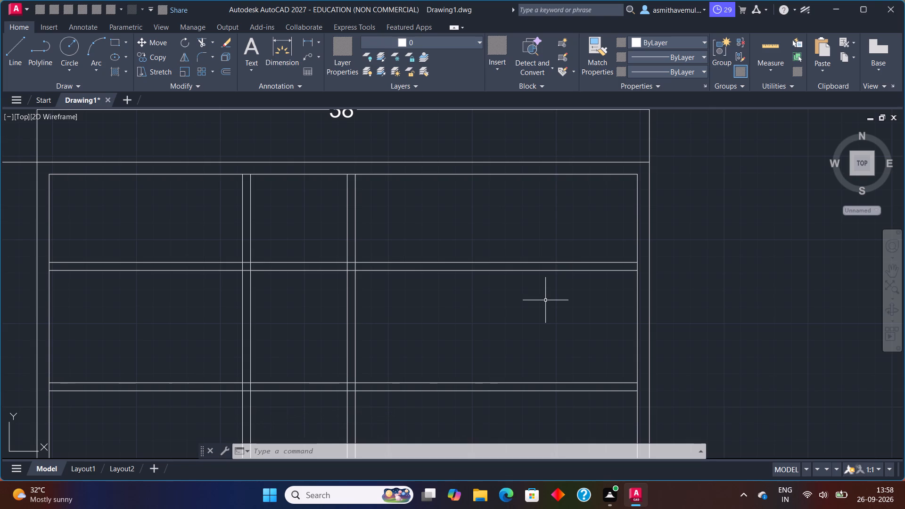
key(Escape)
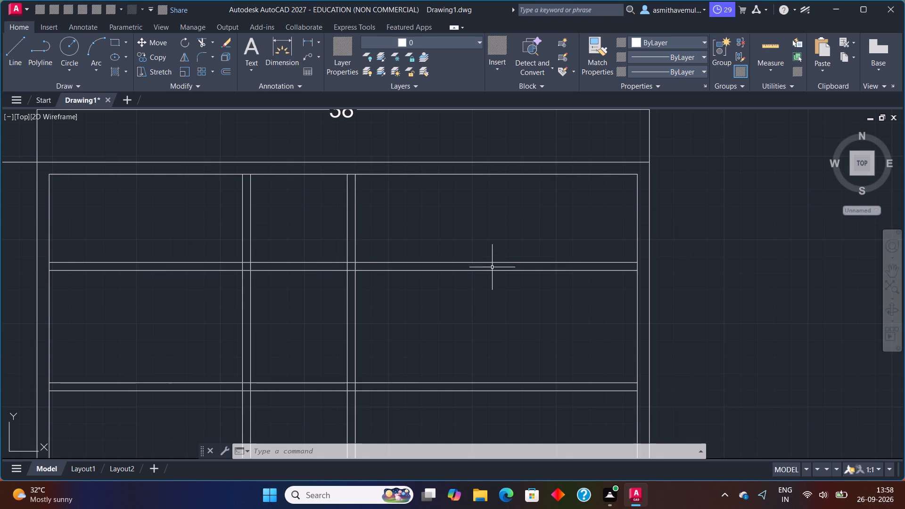
Delete all the vertical and horizontal interior partition lines inside the inner rectangle.
scroll(457, 243, down, 2)
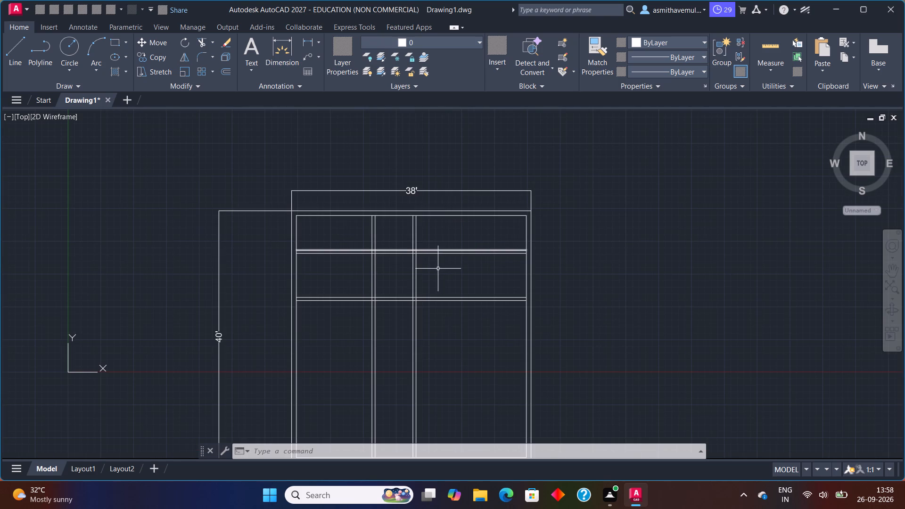
drag(430, 229, 486, 351)
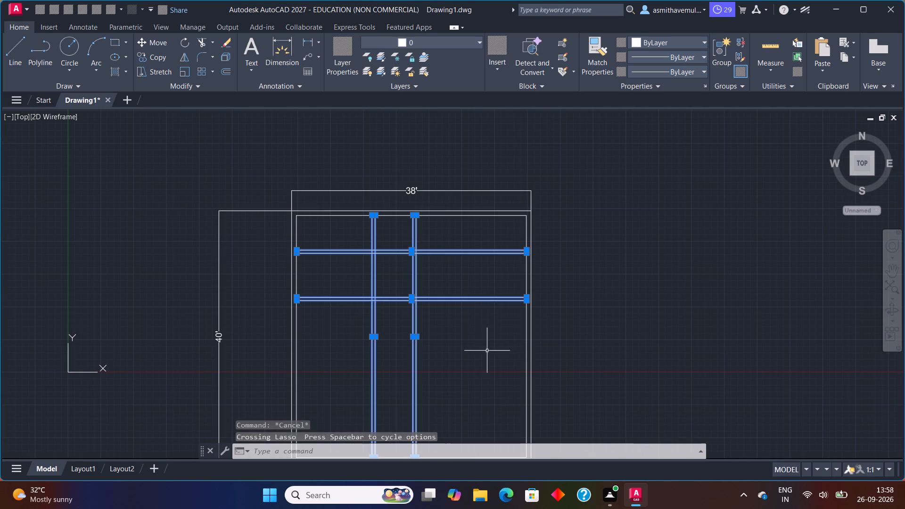
key(Delete)
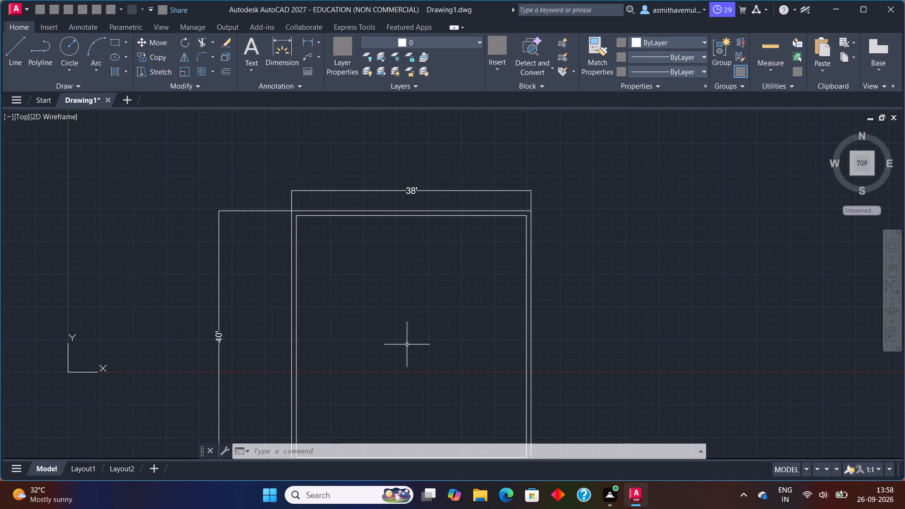
Offset the inner rectangle's left, top and right edges 2' inward.
scroll(467, 332, up, 1)
middle_drag(426, 325, 461, 312)
key(o)
key(Return)
key(2)
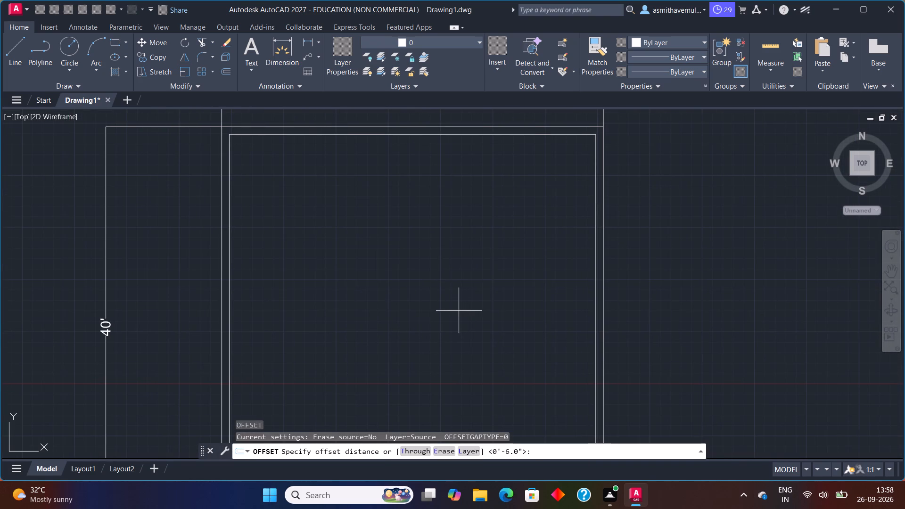
key(apostrophe)
key(Return)
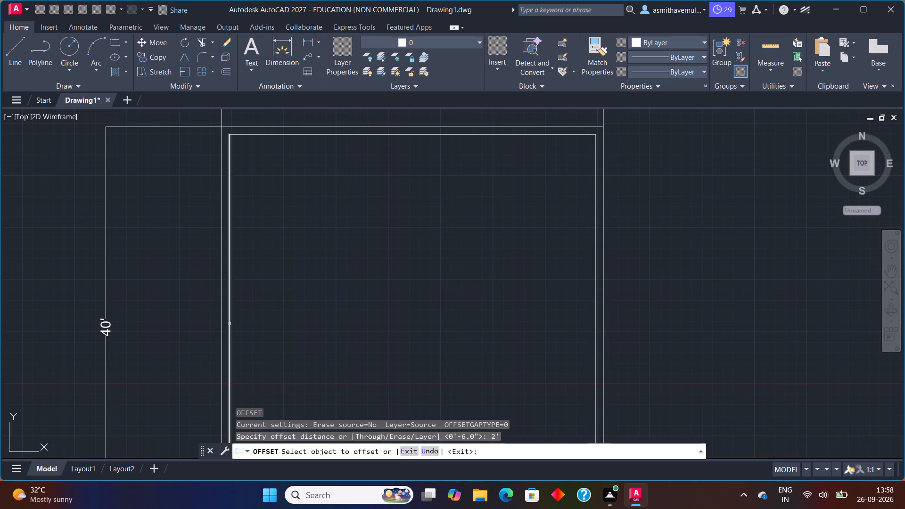
click(228, 323)
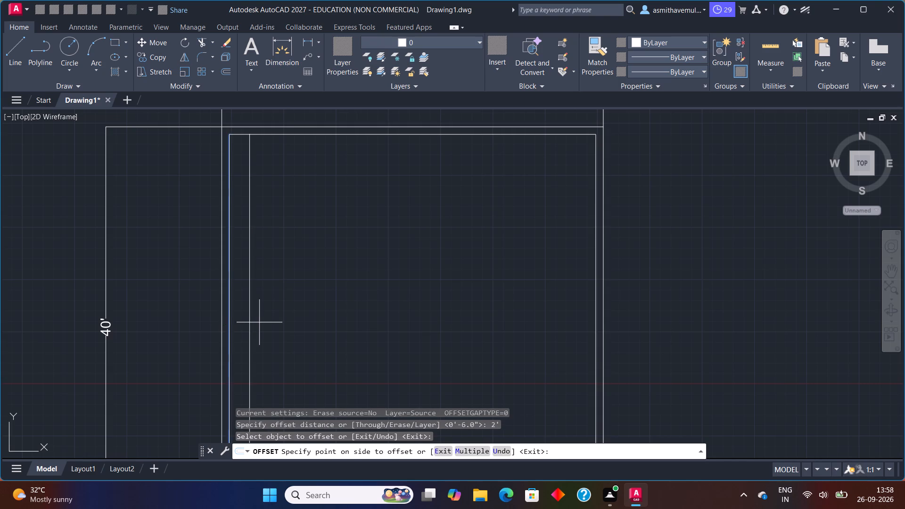
click(261, 323)
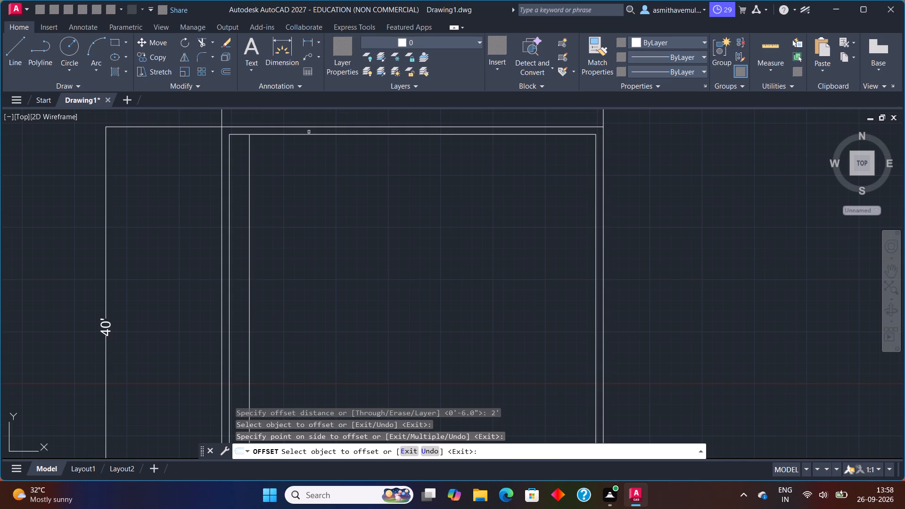
click(309, 133)
click(311, 186)
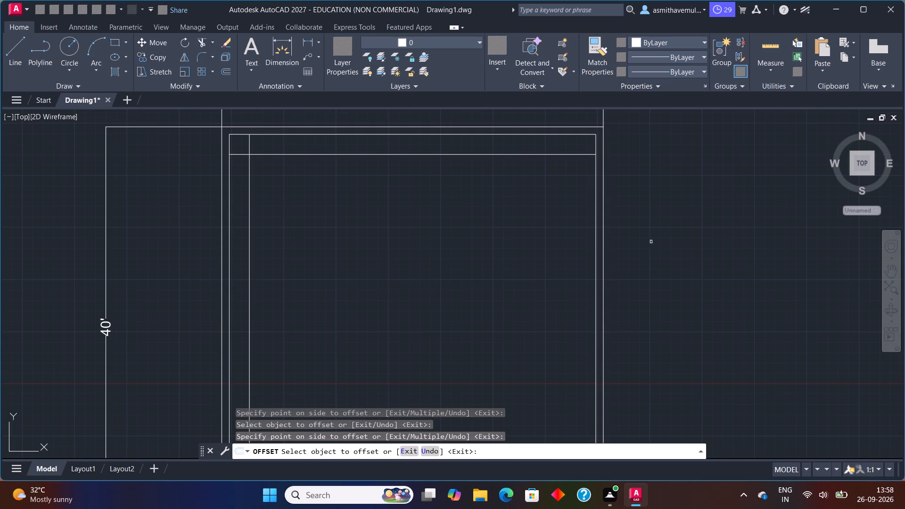
click(596, 225)
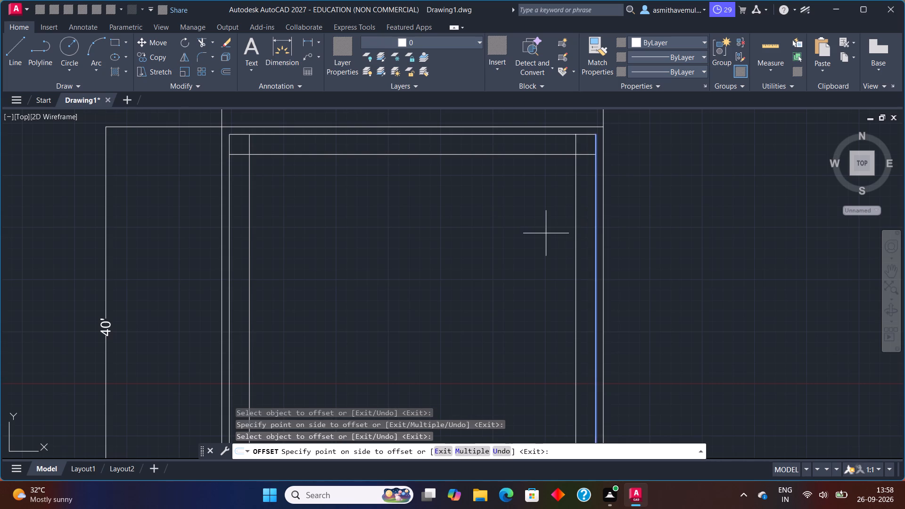
click(545, 234)
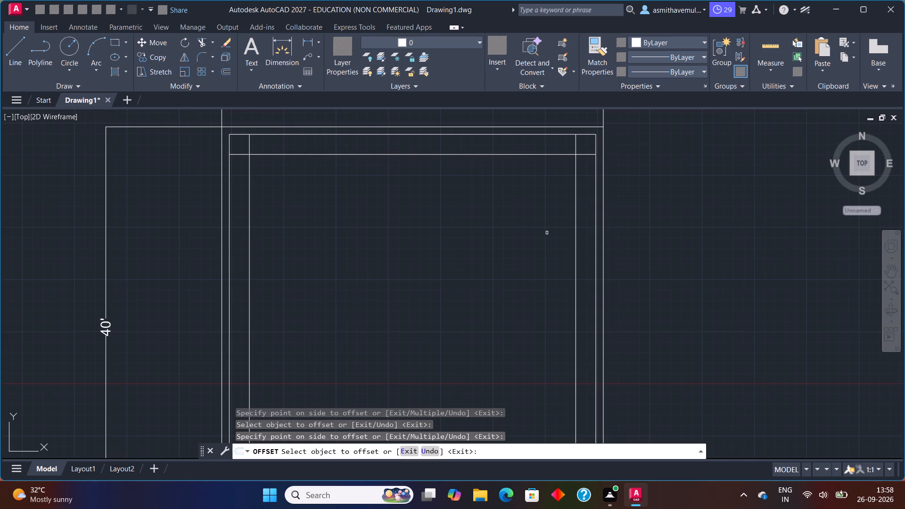
key(Escape)
Offset the new left, top and right lines 9" inward to form the wall thickness.
scroll(539, 289, down, 2)
scroll(514, 314, up, 1)
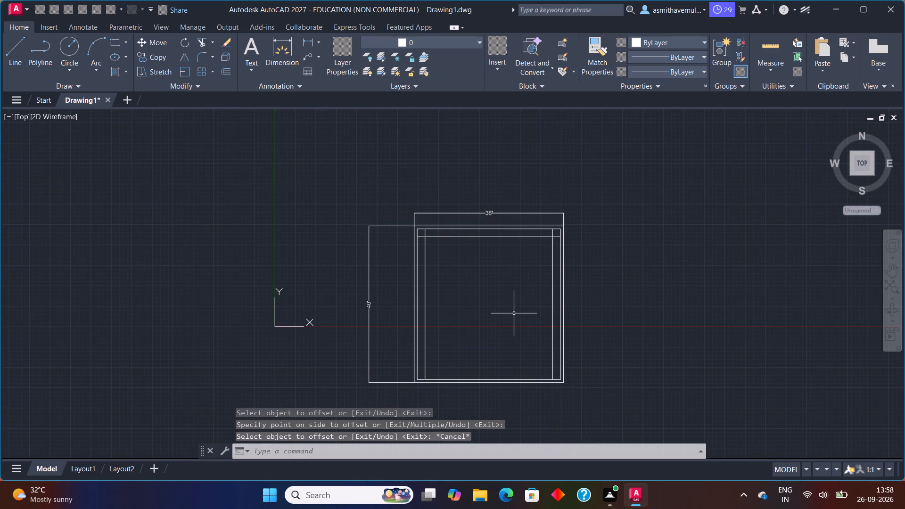
key(o)
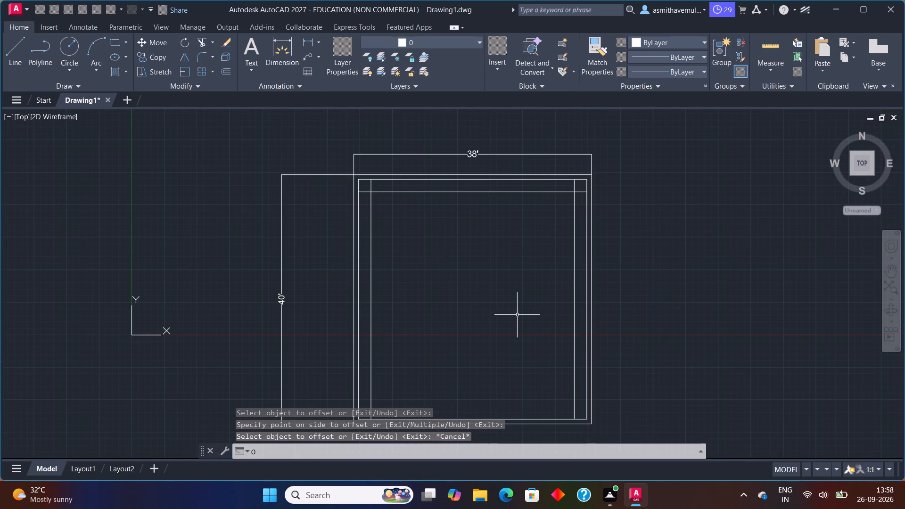
key(Return)
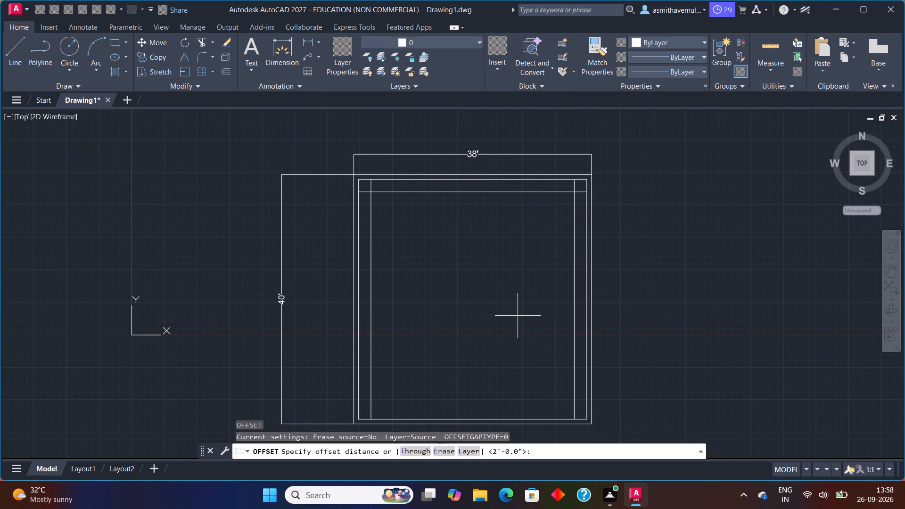
key(6)
key(shift+quotedbl)
key(BackSpace)
key(BackSpace)
text(9")
key(Return)
click(370, 350)
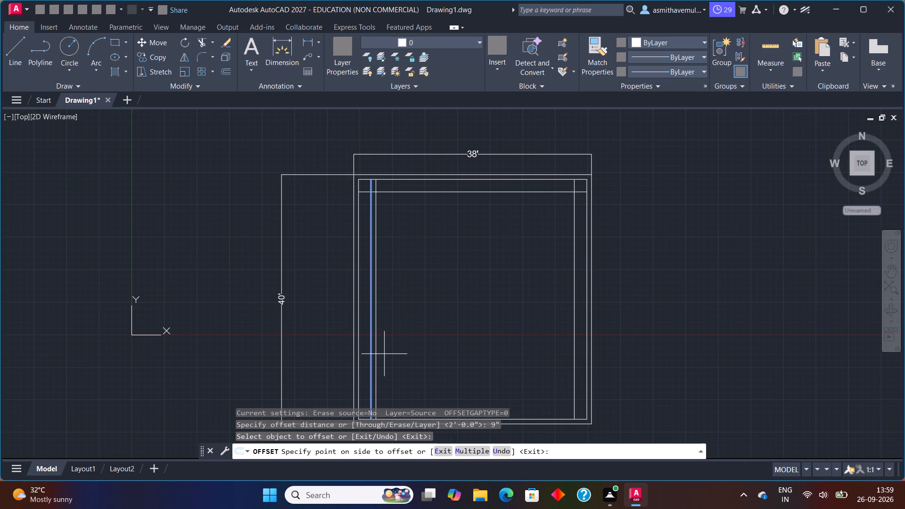
click(387, 354)
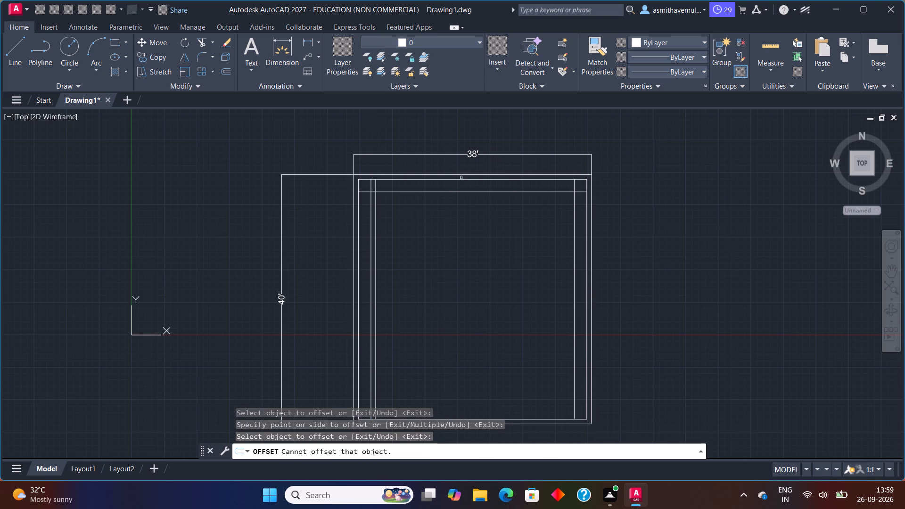
click(456, 193)
click(450, 223)
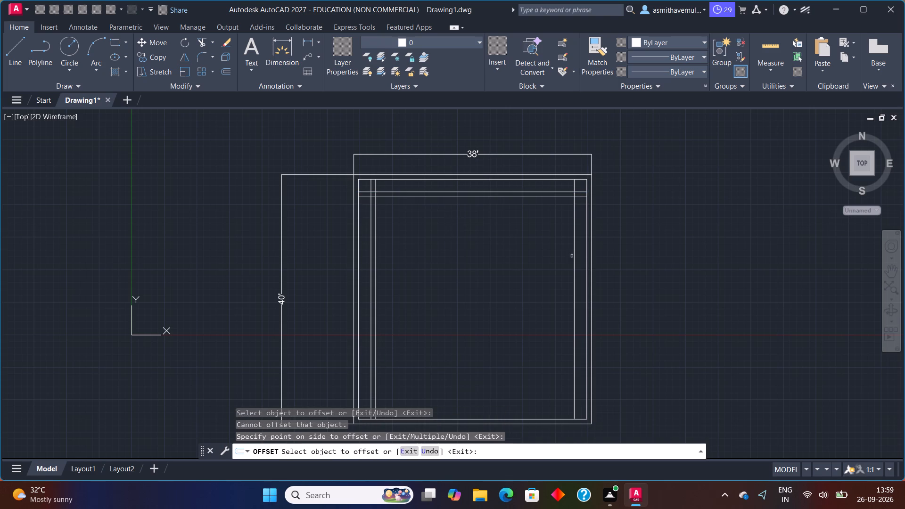
click(574, 265)
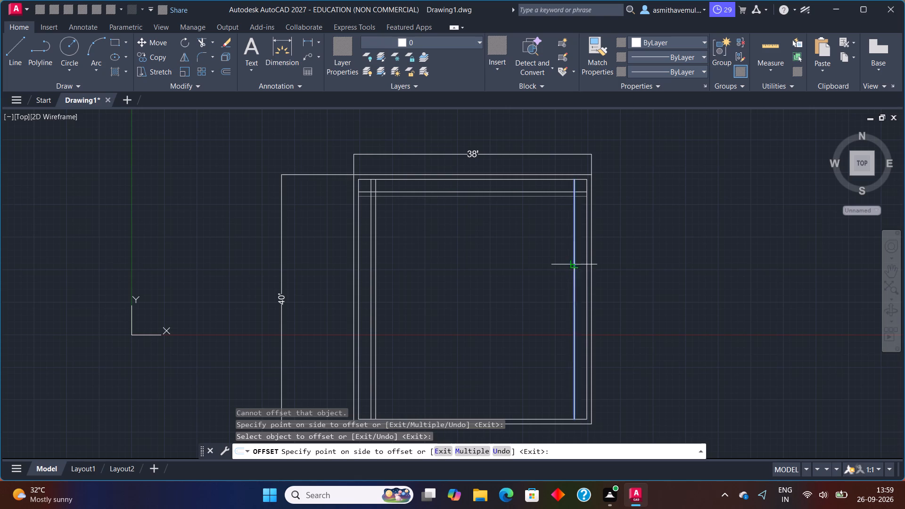
click(552, 279)
key(Escape)
Trim the new wall lines' ends that extend past the wall's outer face at the plan's upper-right corner.
key(t)
key(r)
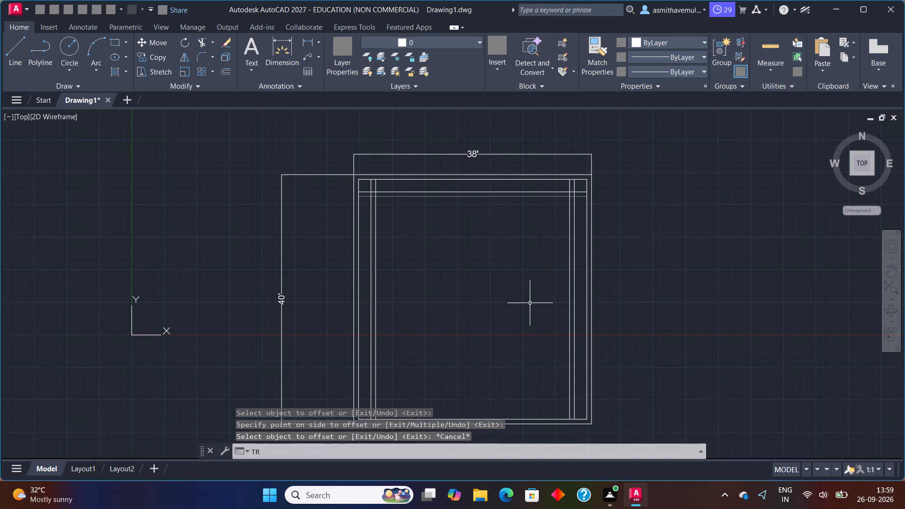
text(IM)
key(Return)
scroll(535, 233, up, 1)
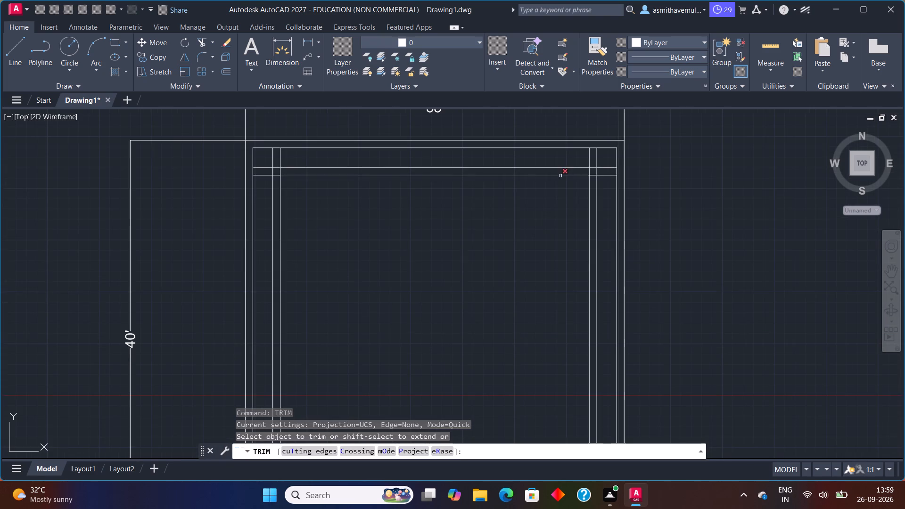
middle_drag(560, 177, 531, 231)
scroll(543, 230, up, 1)
drag(559, 196, 563, 196)
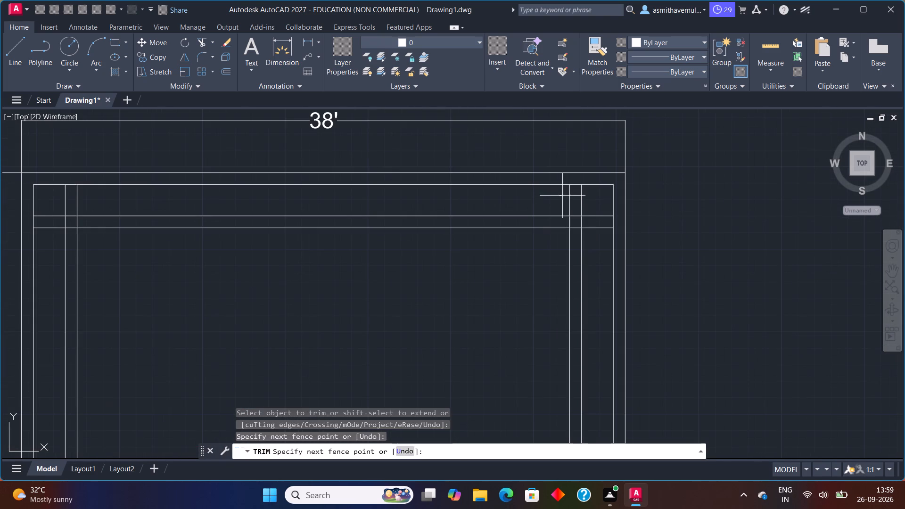
drag(563, 196, 598, 239)
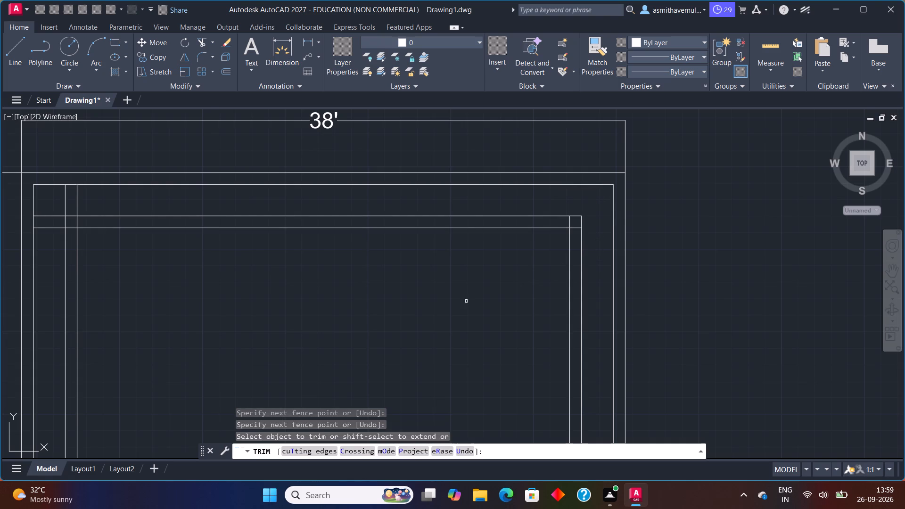
Trim the wall lines at the plan's upper-left corner, removing the ends outside the wall and the overlaps within its thickness.
middle_drag(464, 302, 623, 303)
scroll(244, 199, up, 1)
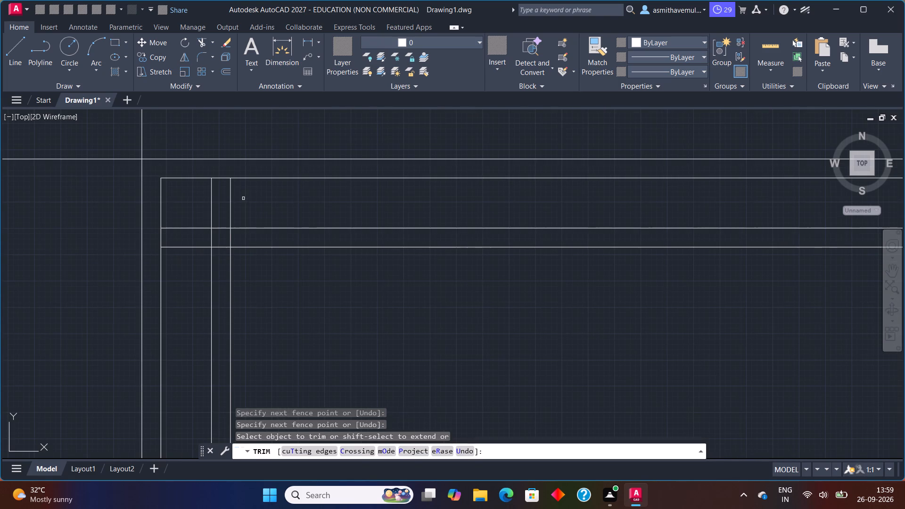
drag(239, 197, 173, 272)
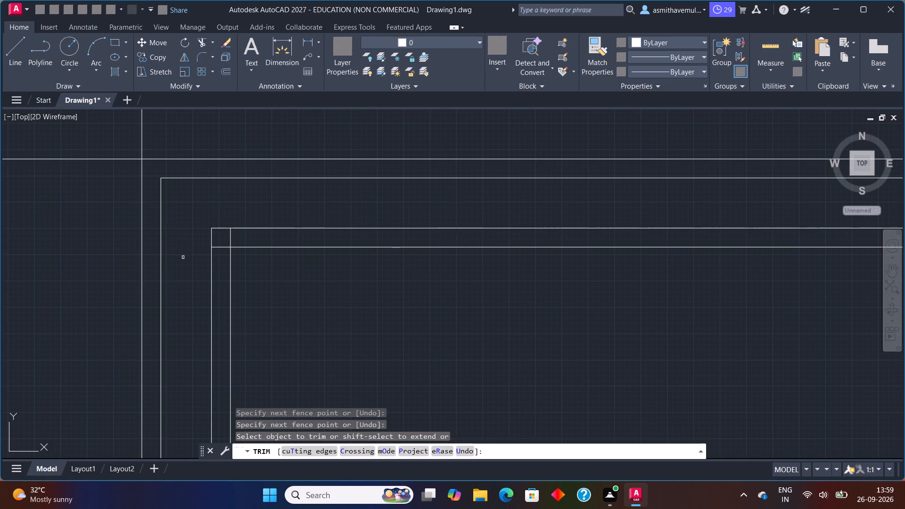
click(220, 248)
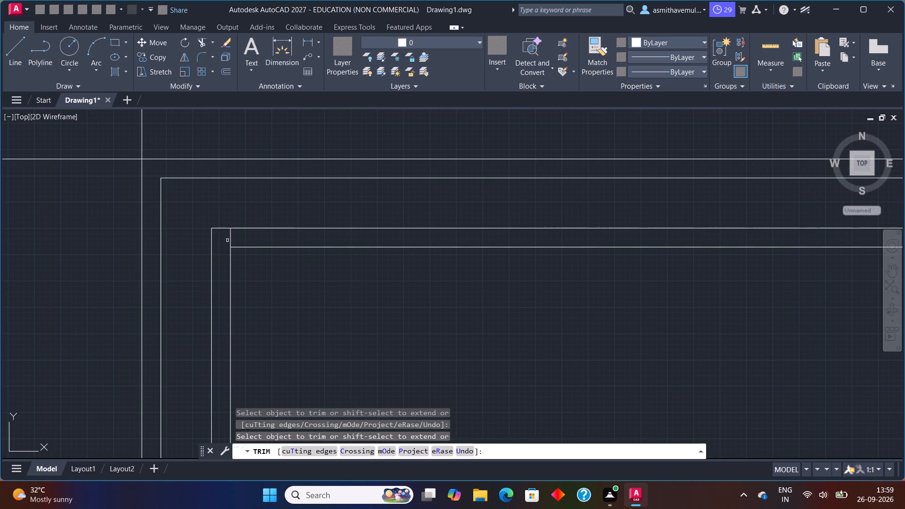
click(229, 239)
Trim the overlapping line segments within the 9" wall's thickness at its upper-right corner.
scroll(471, 294, down, 2)
middle_drag(676, 310, 556, 313)
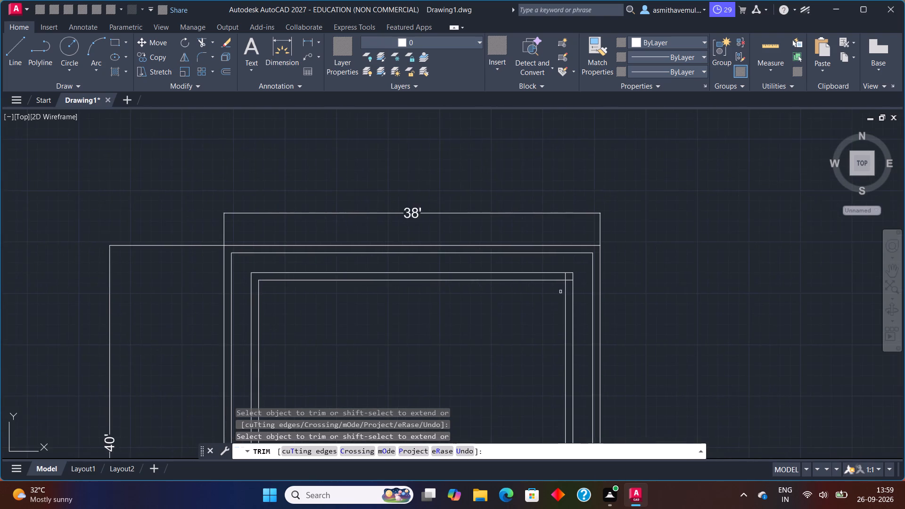
scroll(567, 277, up, 3)
drag(566, 275, 538, 279)
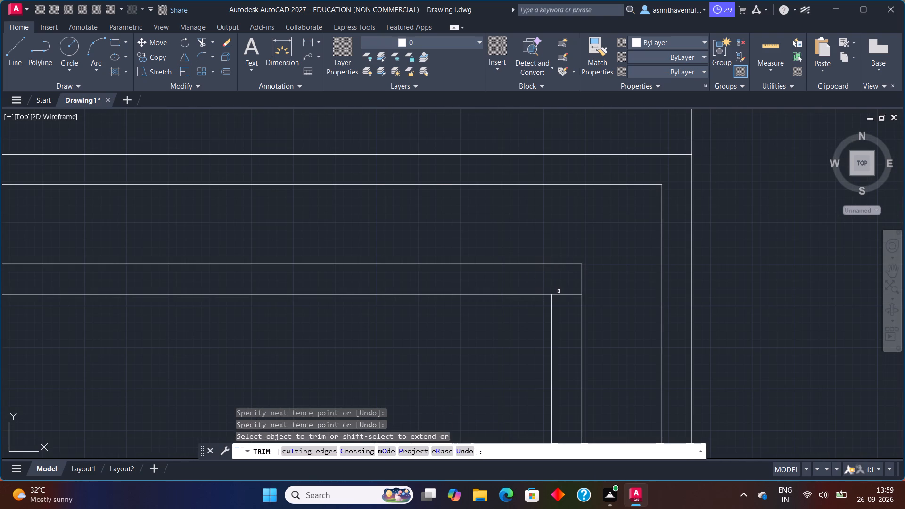
click(561, 292)
drag(563, 291, 567, 303)
drag(566, 303, 564, 289)
Trim the inner rectangle's bottom line between the two faces of the left 9" wall.
scroll(562, 287, down, 2)
scroll(508, 375, down, 1)
middle_drag(487, 362, 537, 249)
scroll(538, 248, down, 2)
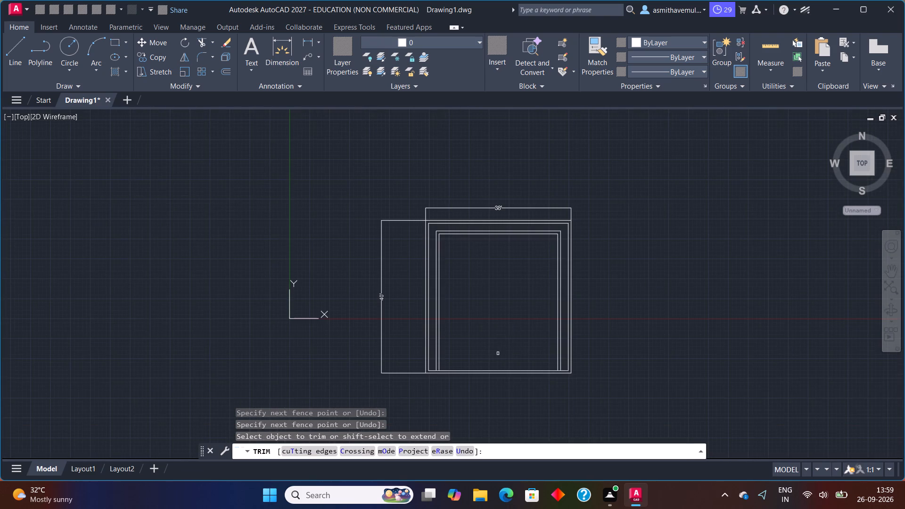
scroll(497, 355, up, 1)
middle_drag(447, 396, 468, 353)
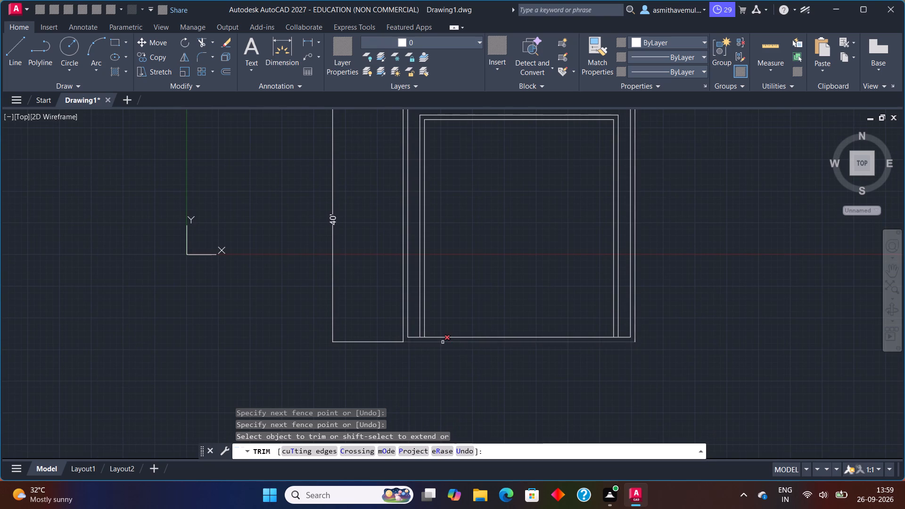
scroll(443, 343, up, 2)
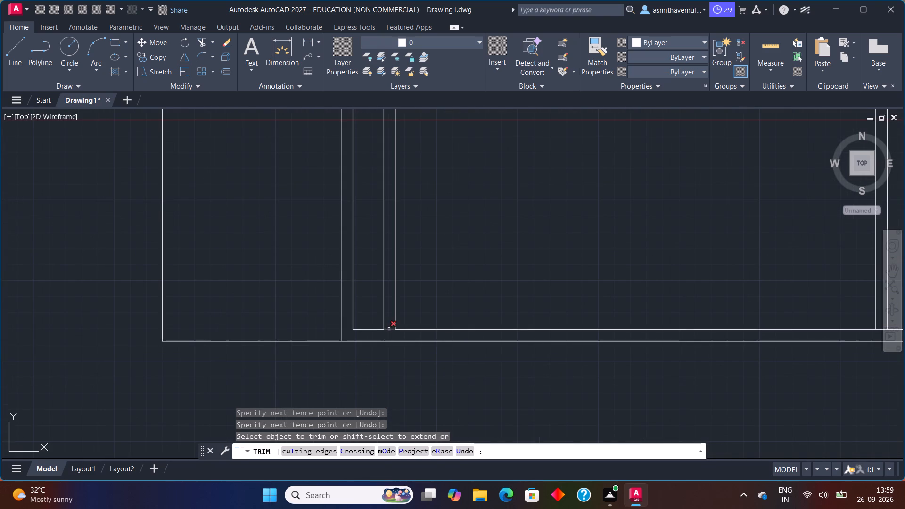
click(390, 329)
Trim the inner rectangle's bottom line between the two faces of the right 9" wall, and end trimming.
scroll(750, 330, down, 2)
middle_drag(752, 328, 660, 315)
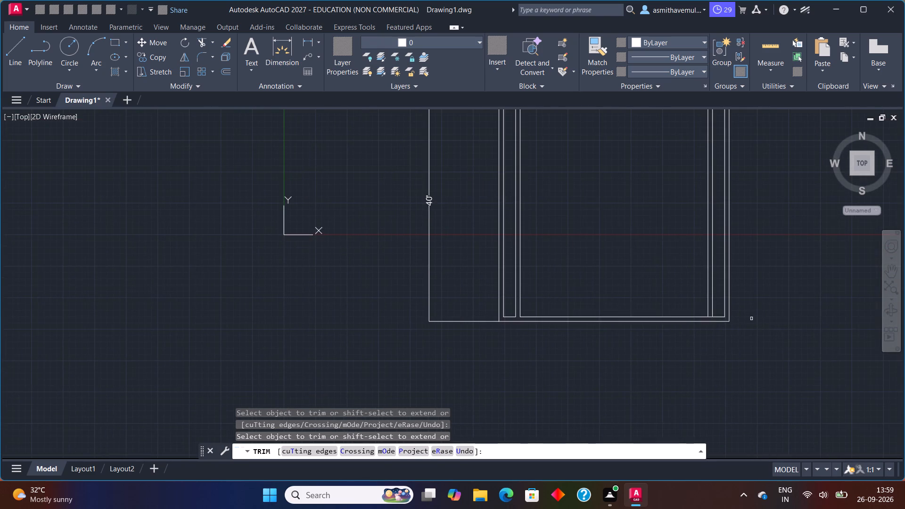
scroll(751, 319, up, 3)
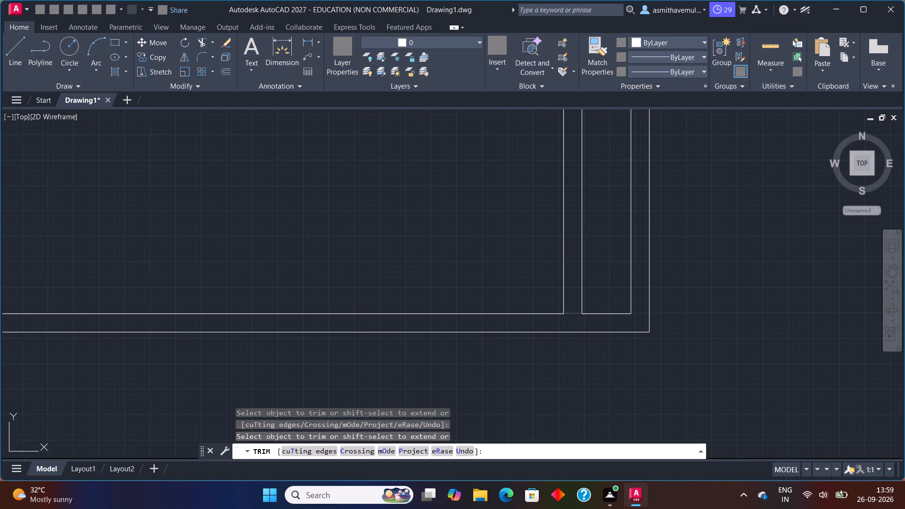
click(569, 312)
click(570, 323)
scroll(575, 326, down, 5)
middle_drag(552, 292, 538, 342)
scroll(512, 310, up, 2)
key(Escape)
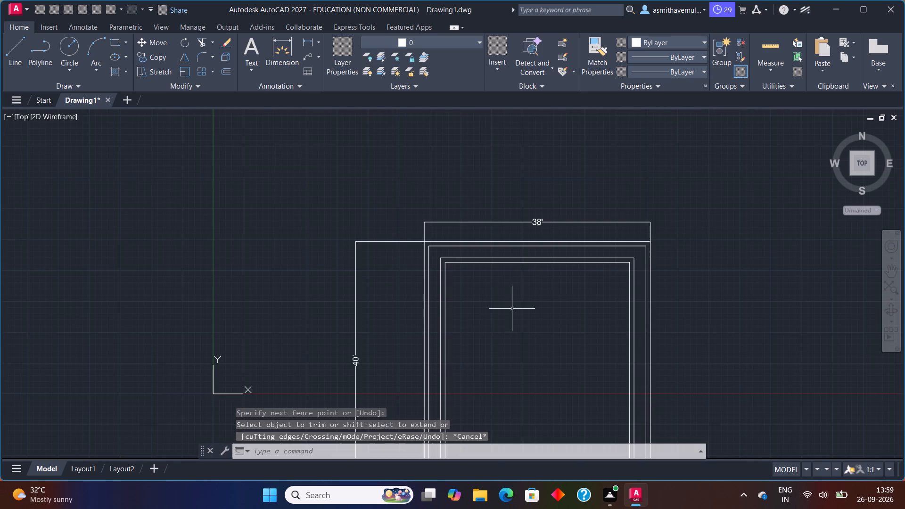
Offset the left 9" wall's inner face 12' to the right.
key(o)
key(Return)
text(12)
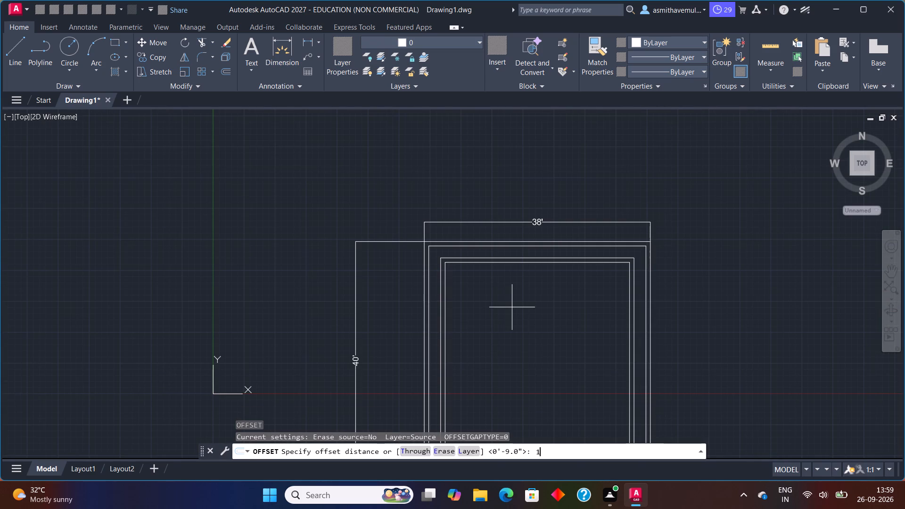
key(apostrophe)
key(Return)
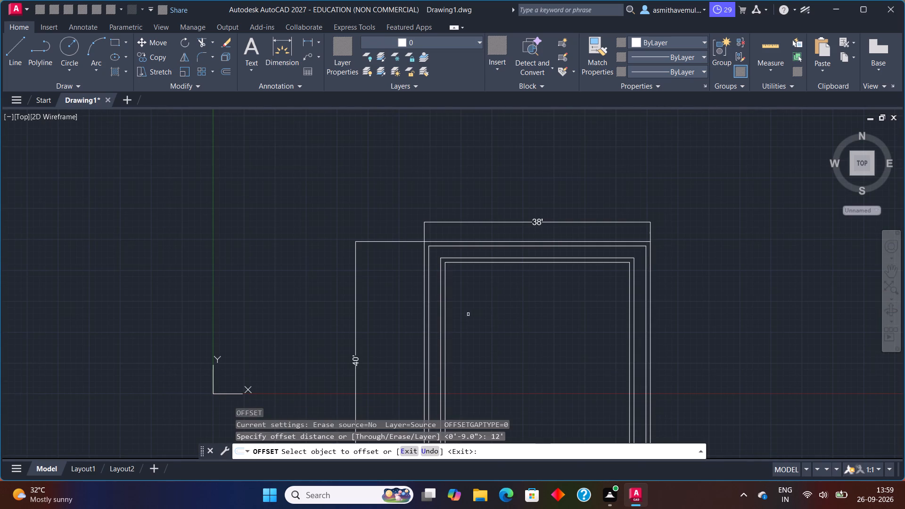
scroll(467, 315, up, 1)
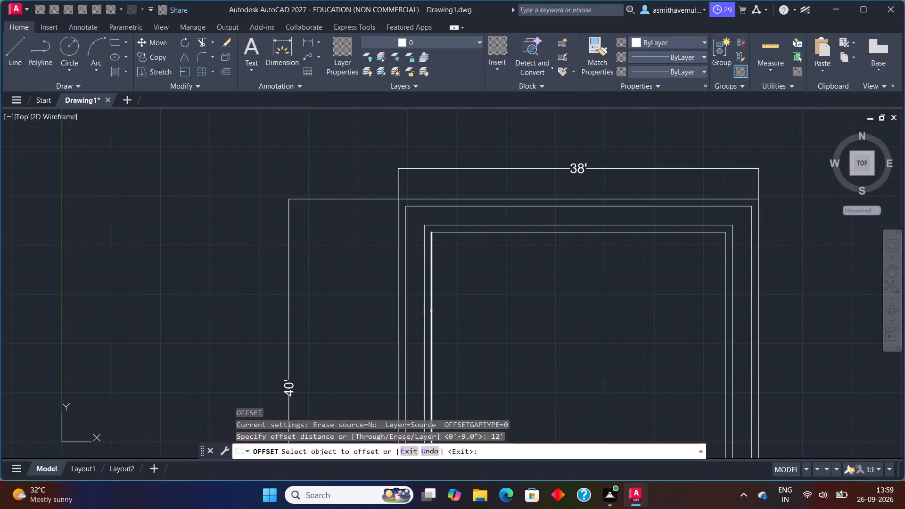
click(432, 309)
click(487, 300)
key(Escape)
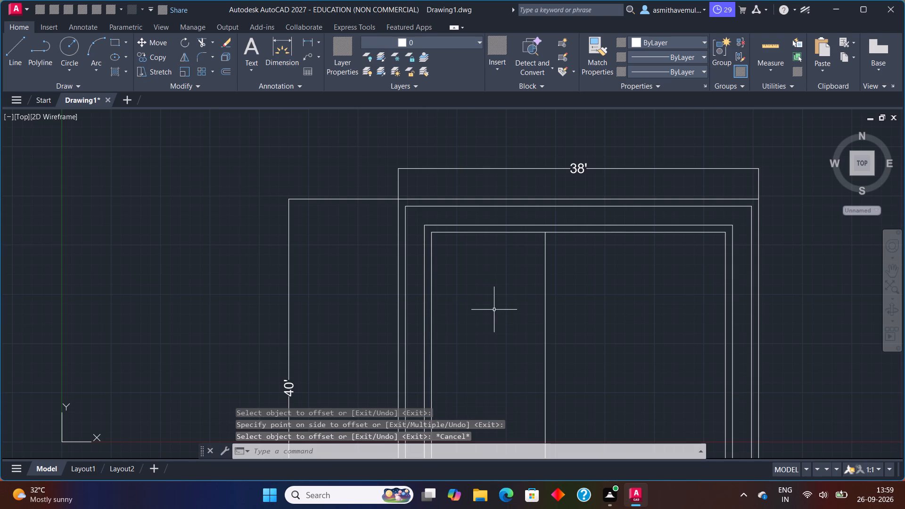
Offset the new vertical line 6" to the right to form a partition wall.
key(o)
key(Return)
key(6)
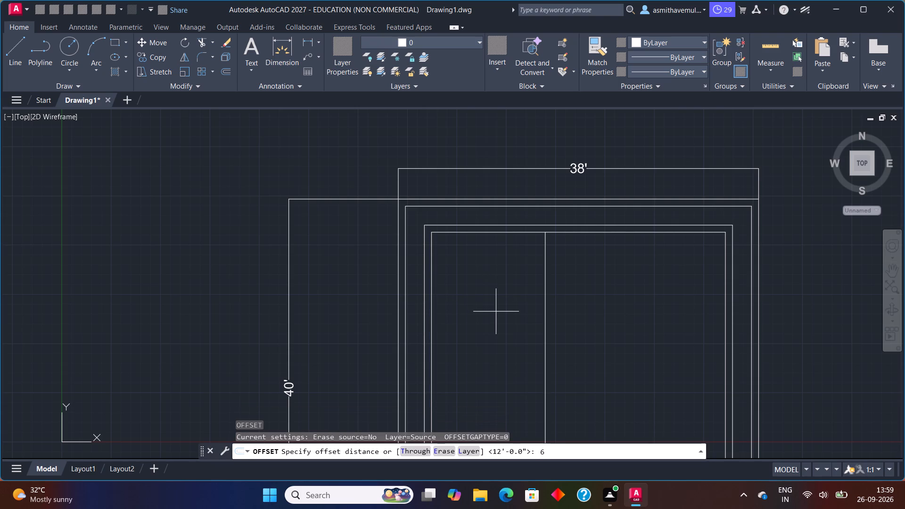
key(shift+quotedbl)
key(Return)
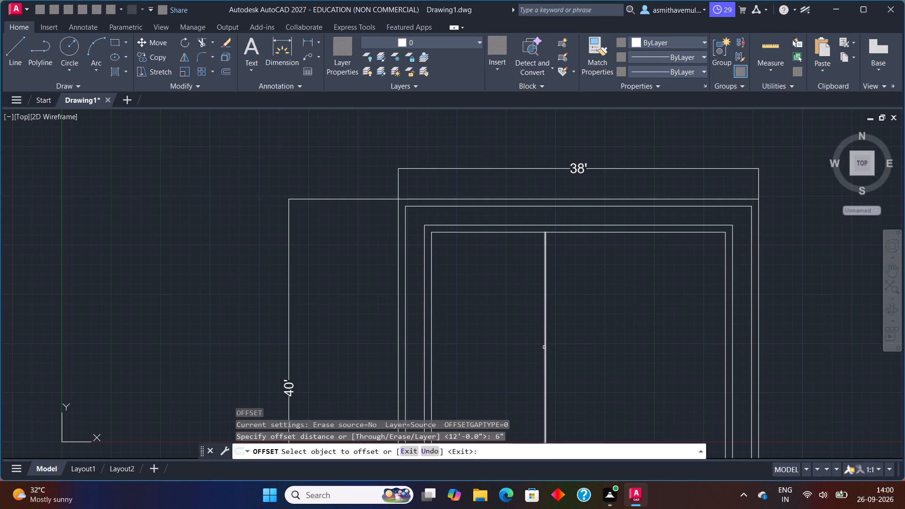
click(544, 348)
click(566, 347)
key(Escape)
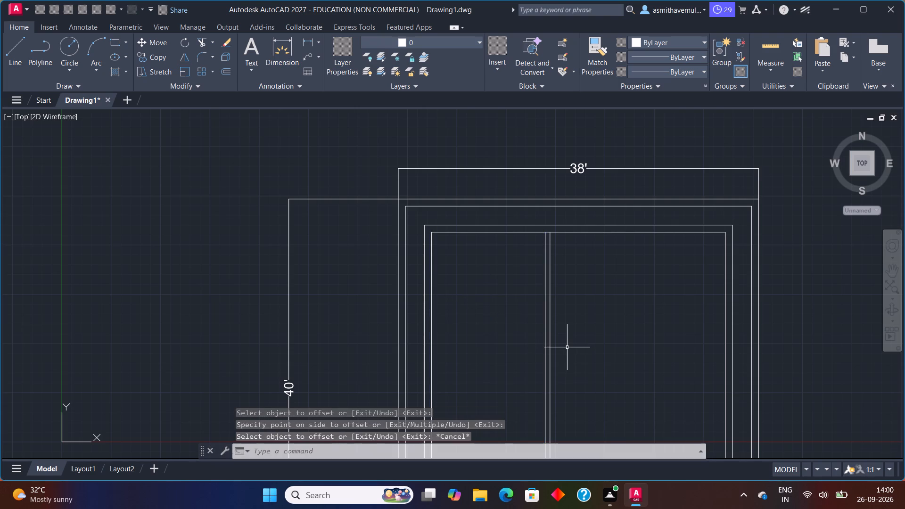
Offset the partition wall's right face 6'3" to the right.
key(o)
key(Return)
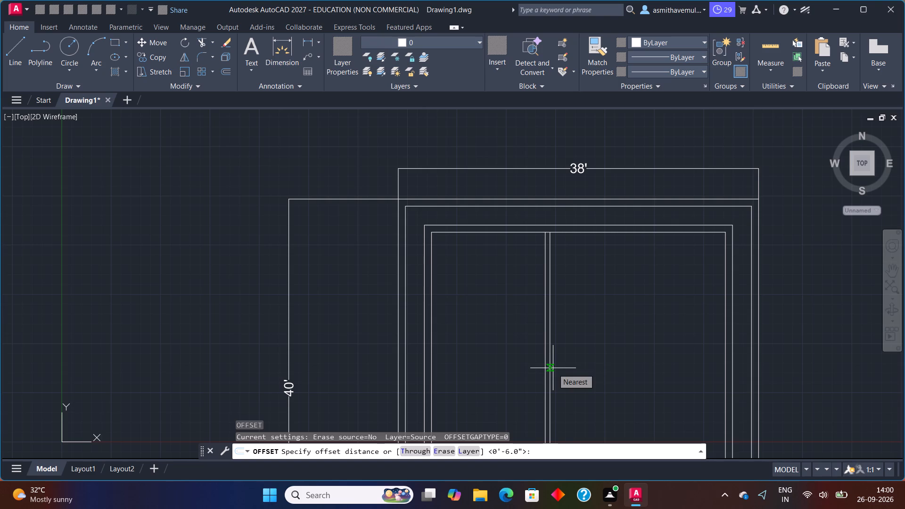
text(6')
key(3)
key(shift+quotedbl)
key(Return)
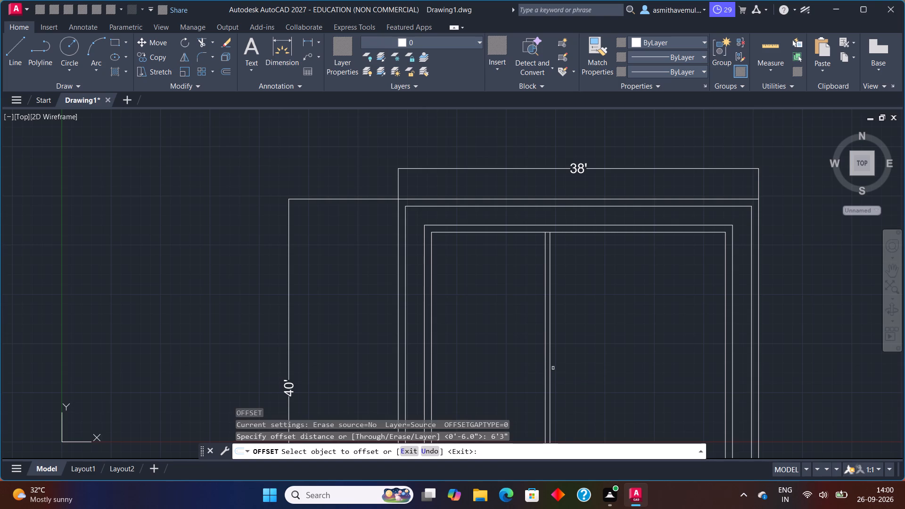
click(551, 363)
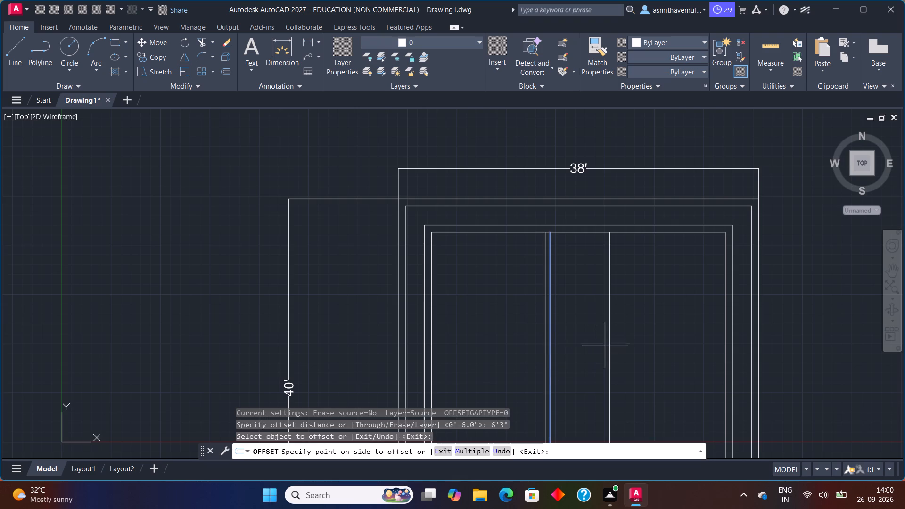
click(605, 346)
key(Escape)
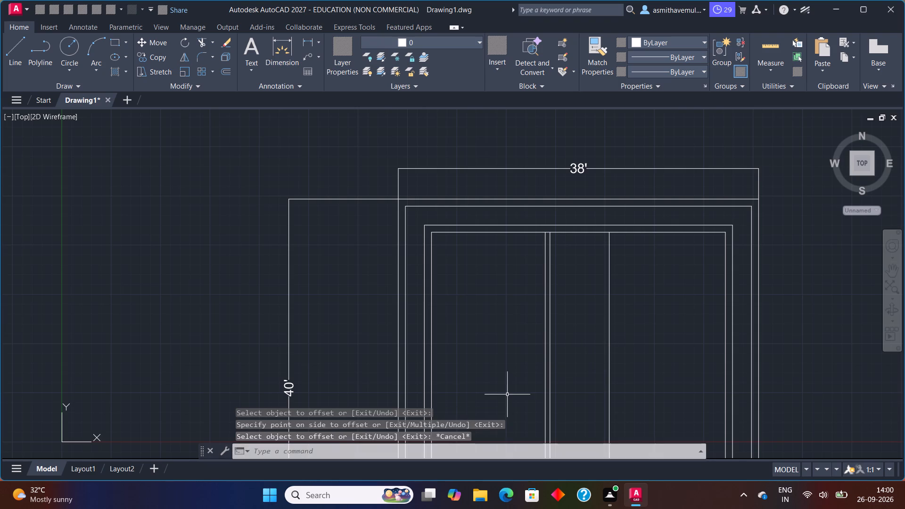
Offset the newest vertical line 6" to the right to form the second partition wall.
key(o)
key(Return)
key(6)
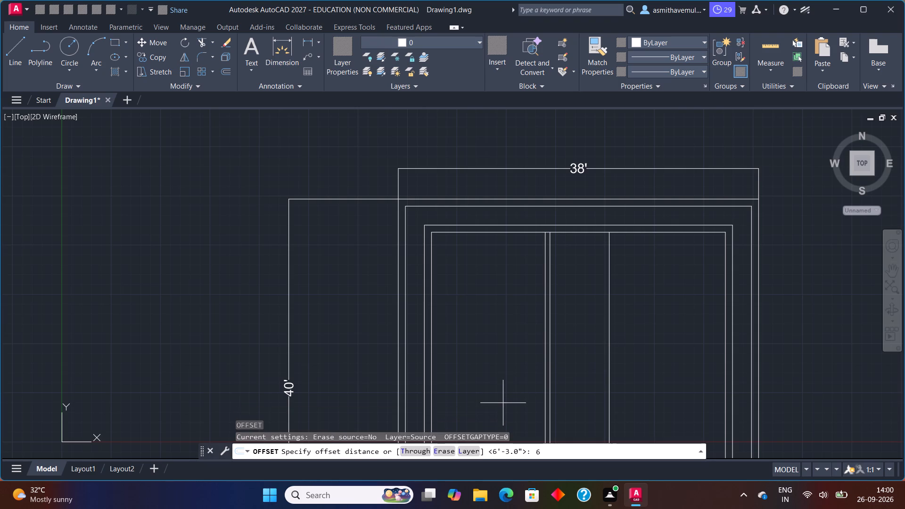
key(shift+quotedbl)
key(Return)
click(608, 367)
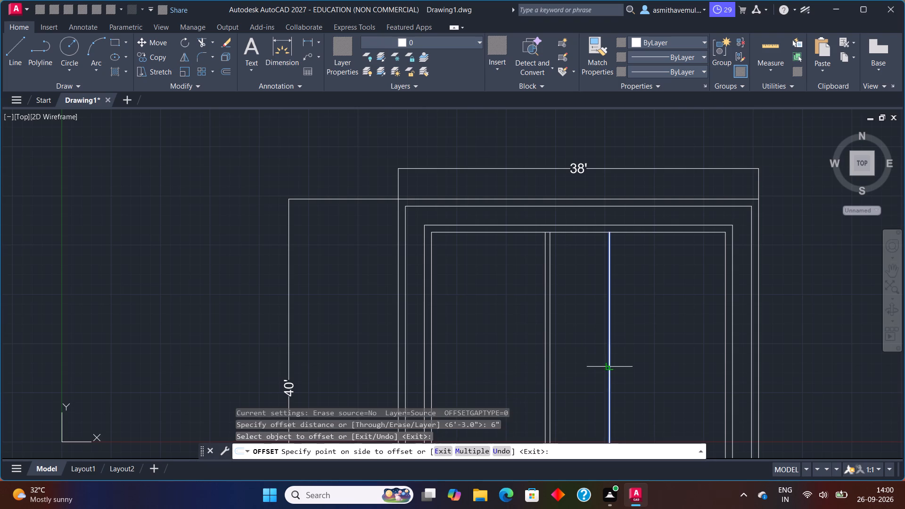
click(626, 361)
key(Escape)
Offset the top 9" wall's inner face 13' downward.
scroll(610, 373, up, 1)
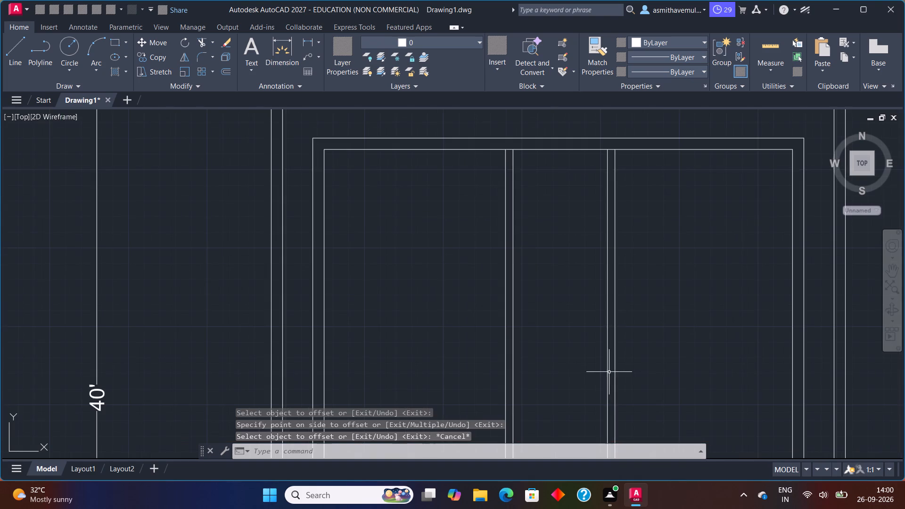
scroll(595, 367, down, 1)
key(o)
key(Return)
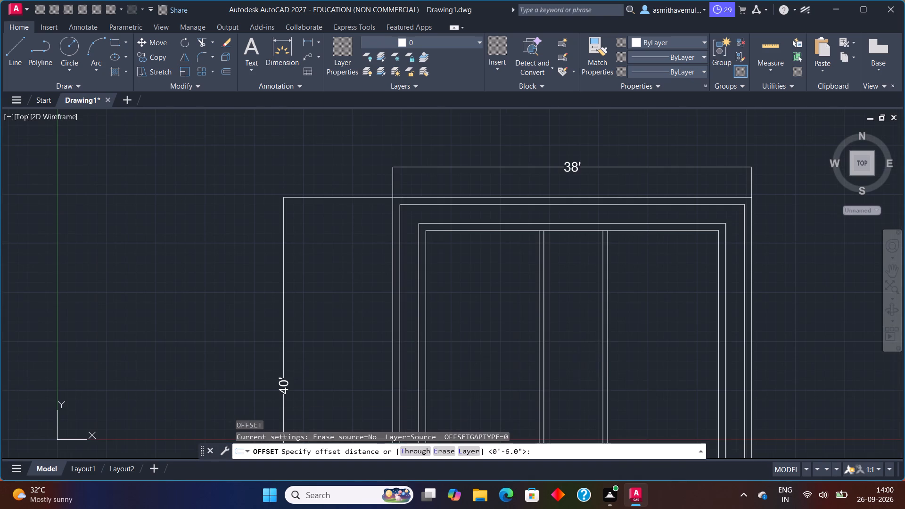
text(13')
key(Return)
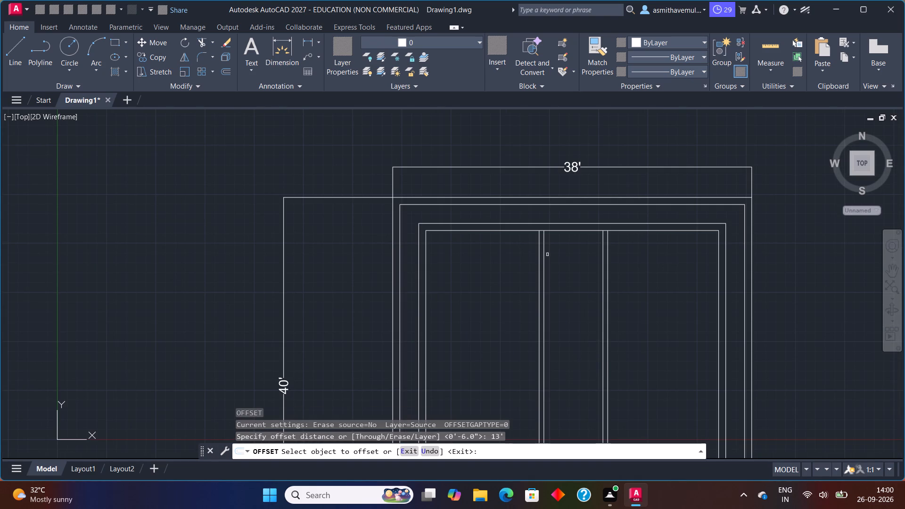
click(524, 231)
click(513, 285)
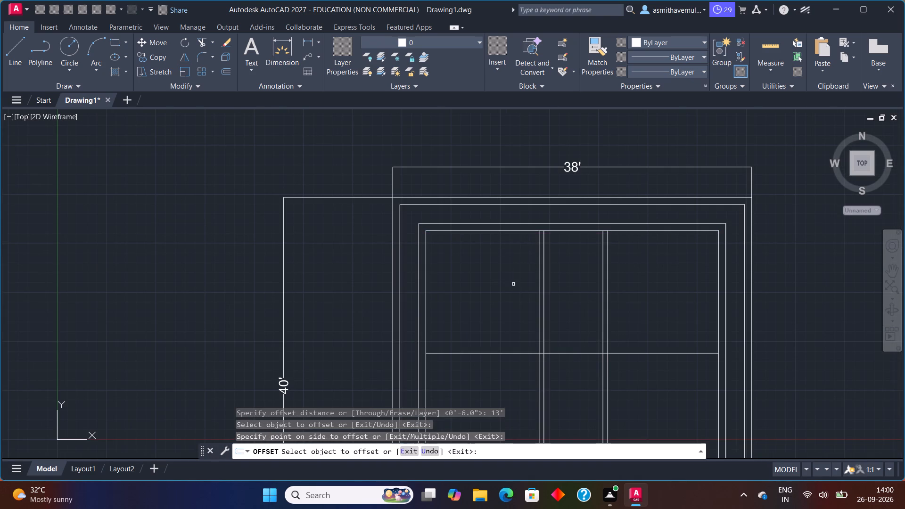
key(Escape)
Offset the new horizontal line 6" downward to form a horizontal partition wall.
key(o)
key(Return)
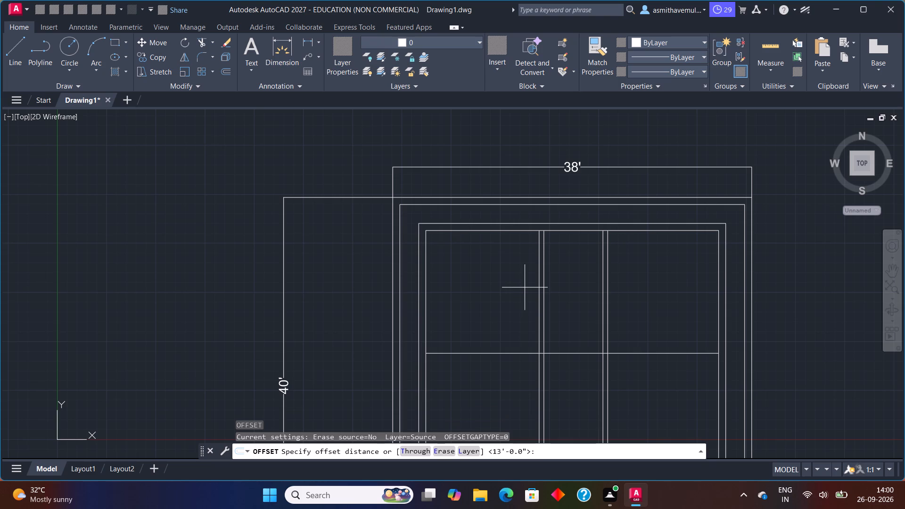
key(6)
key(shift+quotedbl)
key(Return)
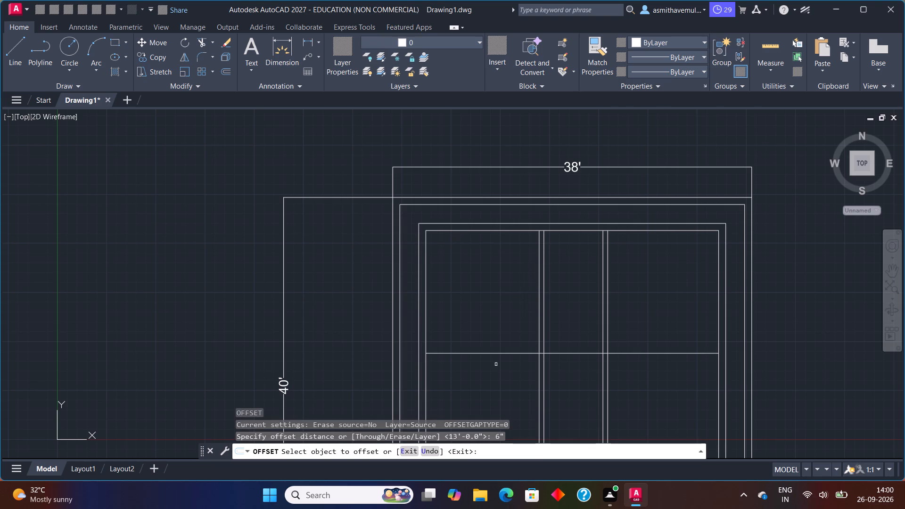
click(495, 355)
click(490, 377)
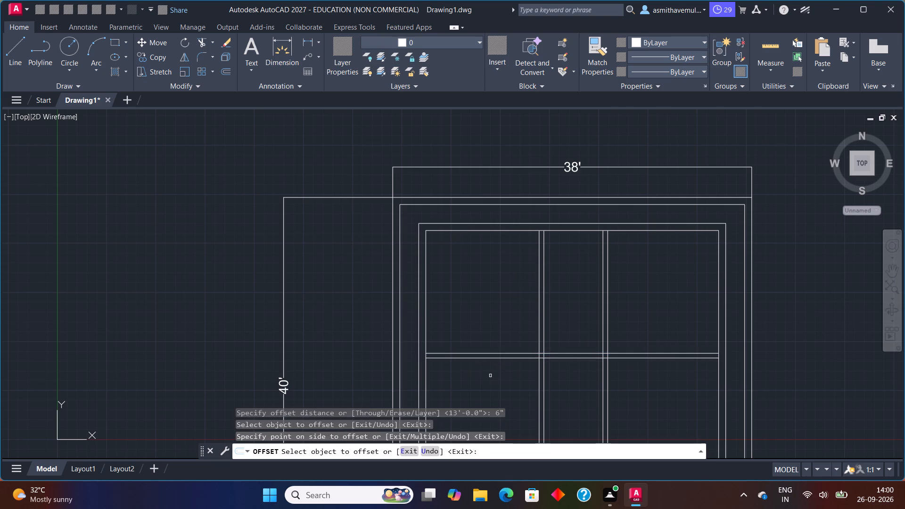
key(Escape)
Offset the top 9" wall's inner face 6'3.5" downward.
key(o)
key(Return)
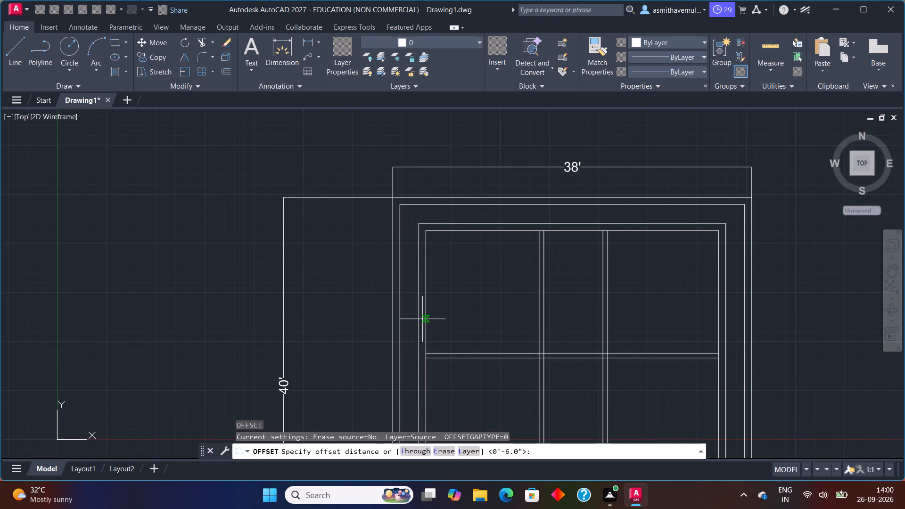
key(6)
key(apostrophe)
key(3)
text(.5)
key(shift+quotedbl)
key(Return)
click(561, 230)
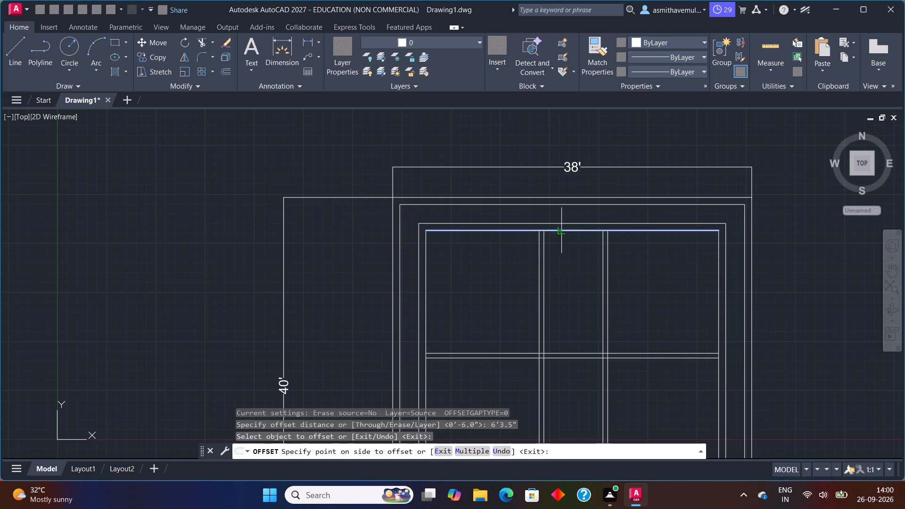
click(569, 275)
key(Escape)
Offset the newest horizontal line 6" downward to form a second horizontal partition wall.
key(o)
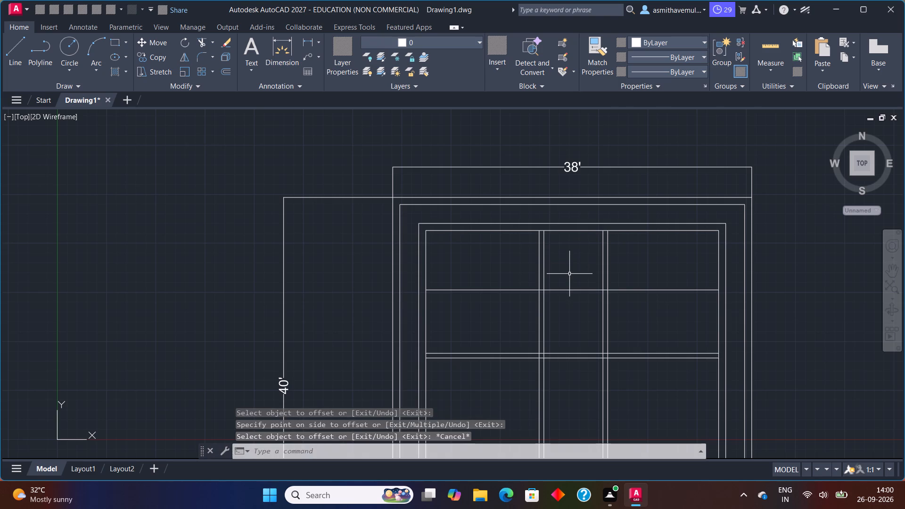
key(Return)
text(6")
key(Return)
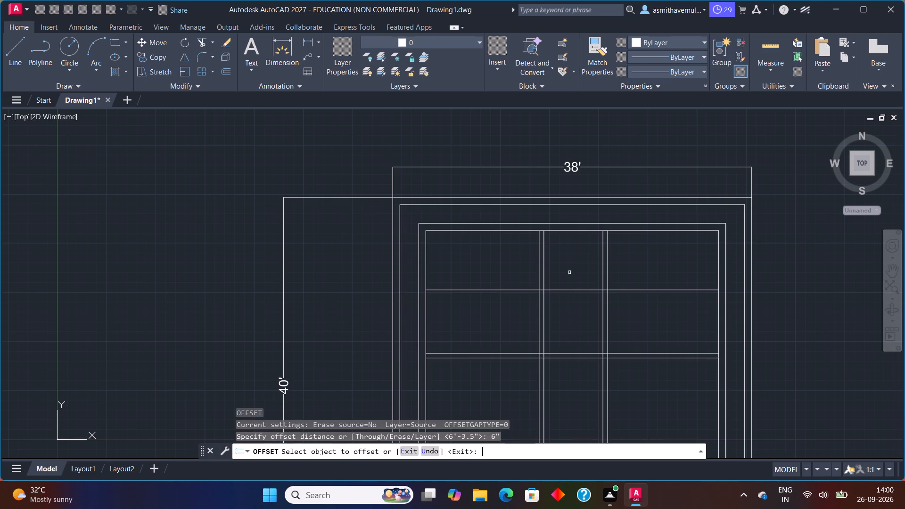
click(570, 289)
click(570, 308)
key(Escape)
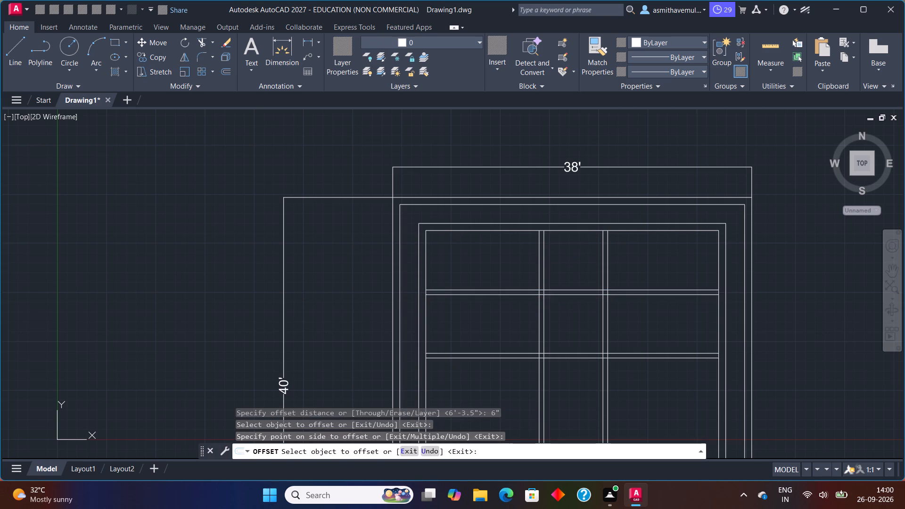
Trim the upper horizontal partition's lines out of the left and right rooms, keeping it only between the two vertical partitions.
scroll(566, 315, up, 1)
key(t)
text(RI)
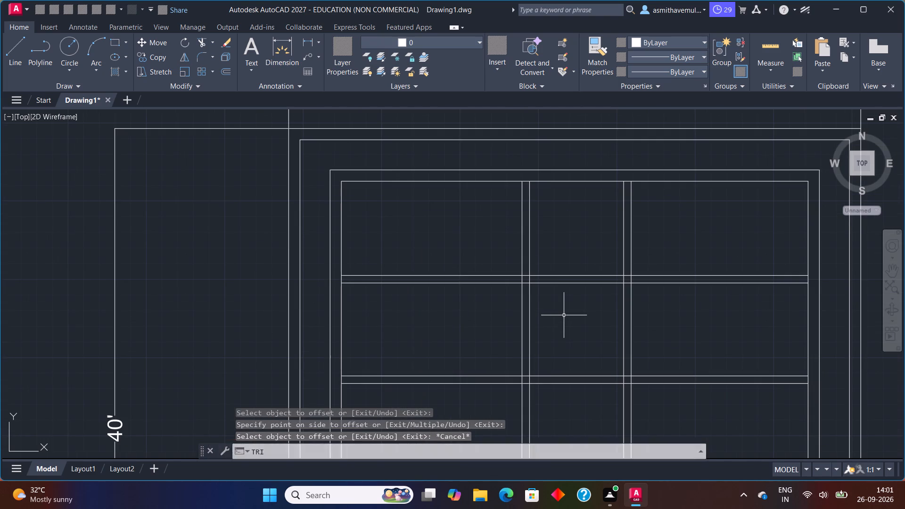
key(m)
key(Return)
drag(452, 306, 412, 270)
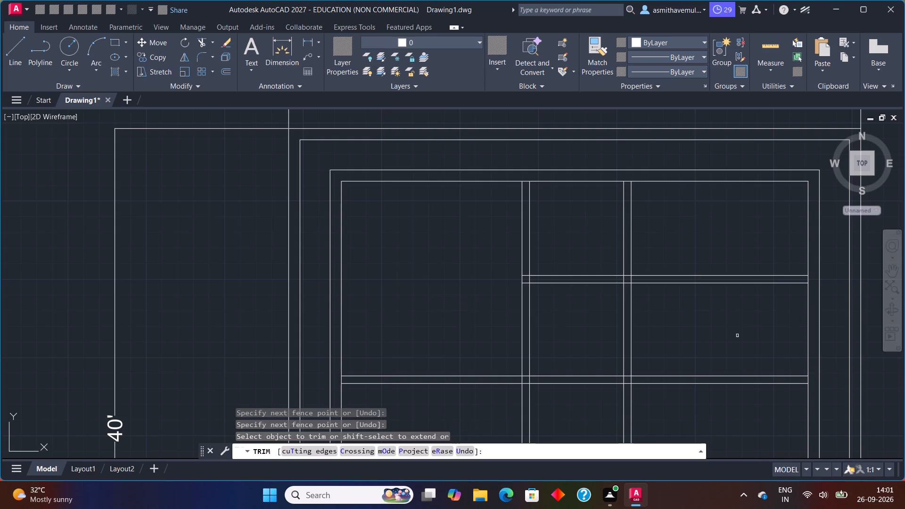
drag(758, 337, 680, 251)
Trim the overlapping lines where the short middle partition meets the two vertical partitions to open both wall junctions.
scroll(656, 272, up, 2)
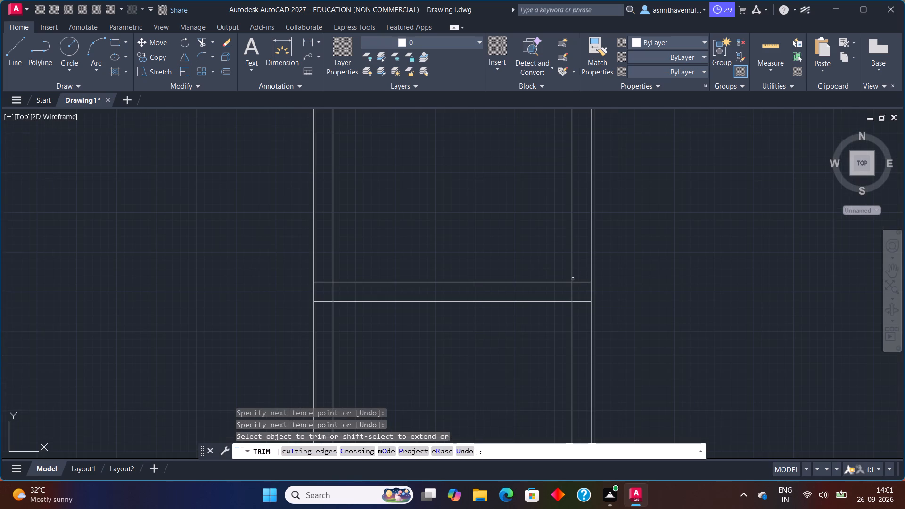
drag(577, 275, 577, 312)
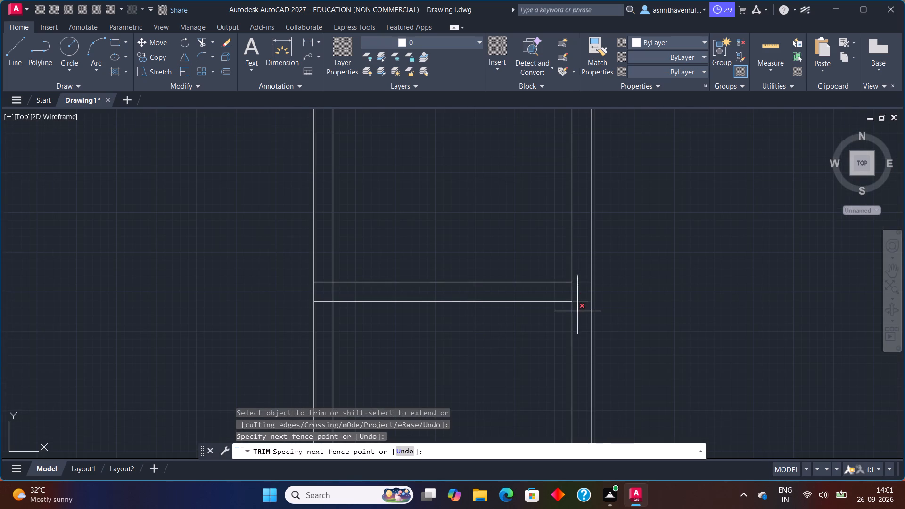
drag(577, 312, 577, 312)
drag(574, 292, 537, 283)
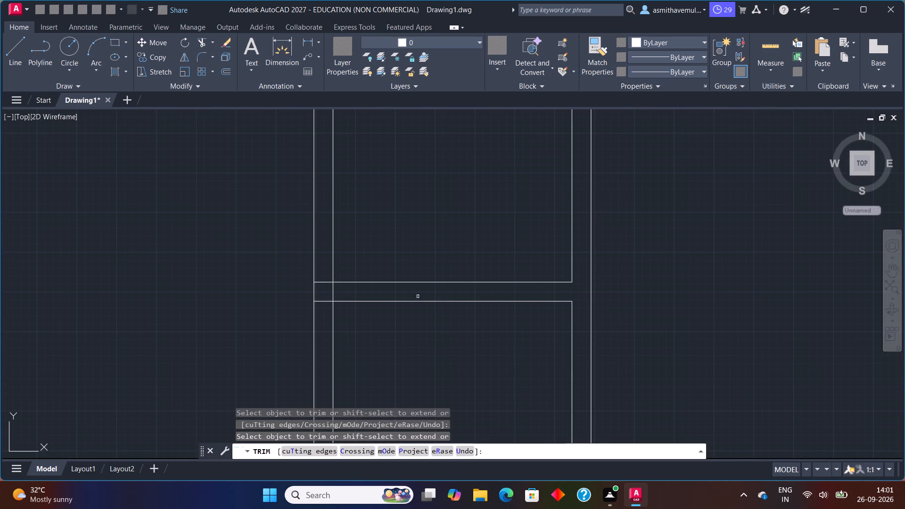
click(321, 283)
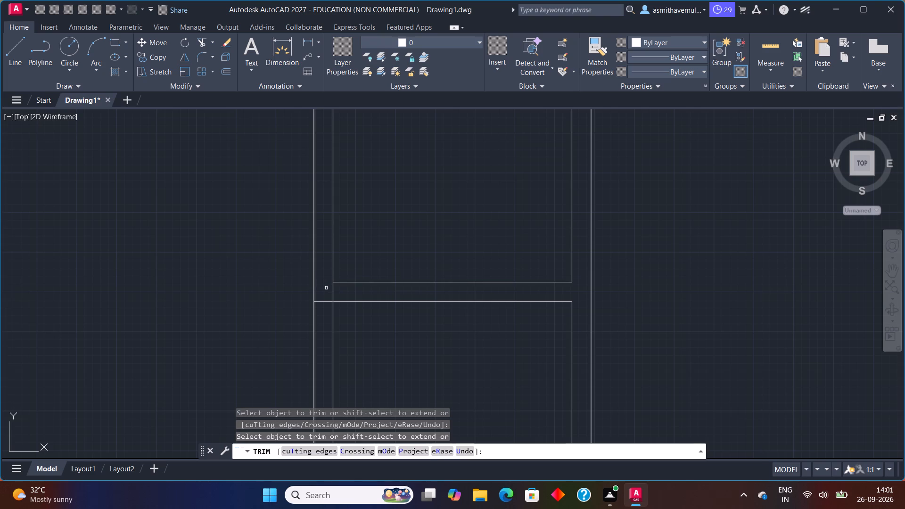
click(332, 290)
click(328, 300)
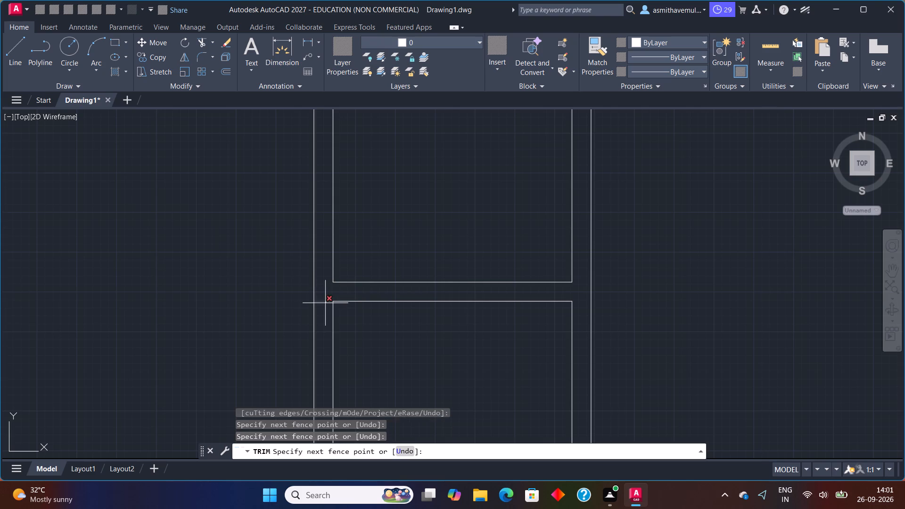
click(324, 304)
Trim away both vertical partitions' lines below the lower horizontal partition.
scroll(340, 322, down, 2)
scroll(397, 347, down, 1)
middle_drag(408, 369, 438, 309)
scroll(415, 334, up, 1)
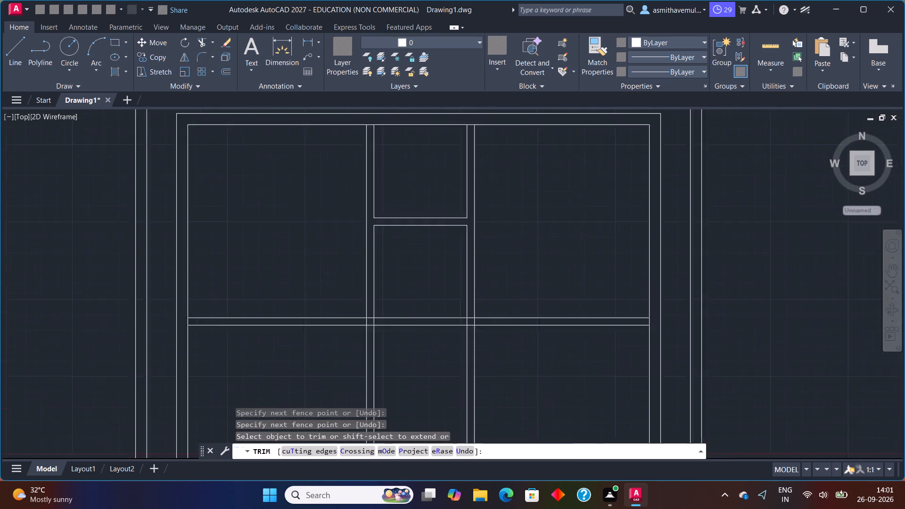
scroll(415, 334, up, 1)
drag(549, 391, 273, 345)
Trim the overlapping lines where the two vertical partitions meet the lower horizontal partition.
scroll(406, 334, up, 2)
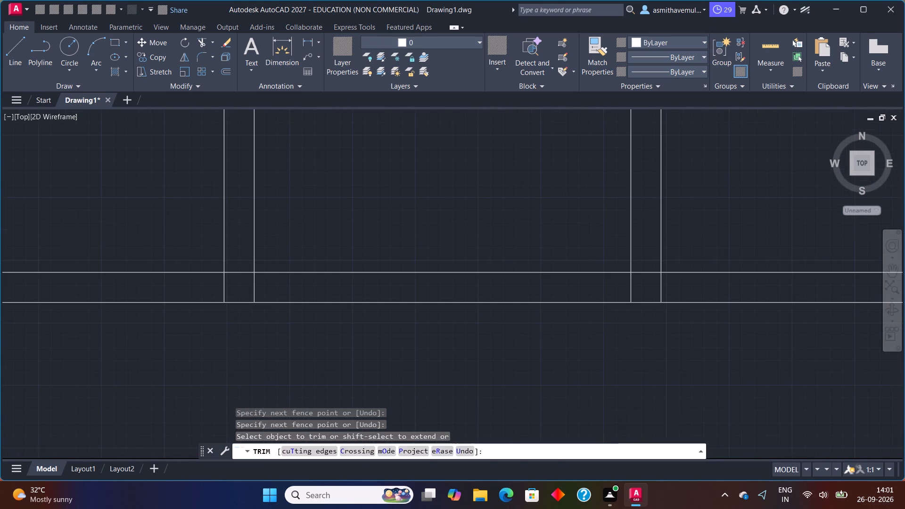
drag(236, 268, 216, 292)
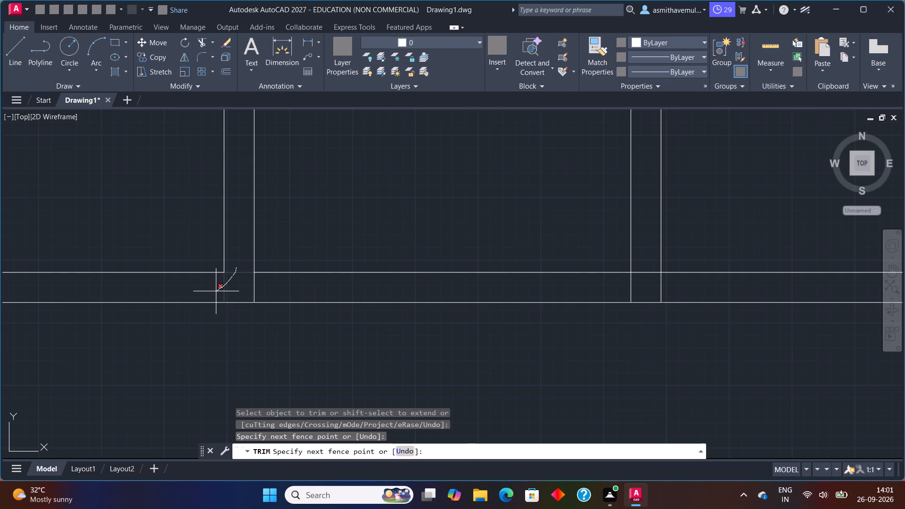
drag(216, 292, 279, 294)
drag(649, 260, 622, 293)
drag(681, 287, 631, 288)
Trim the inner faces of the right and left 9" walls where the lower horizontal partition joins them.
scroll(684, 303, down, 1)
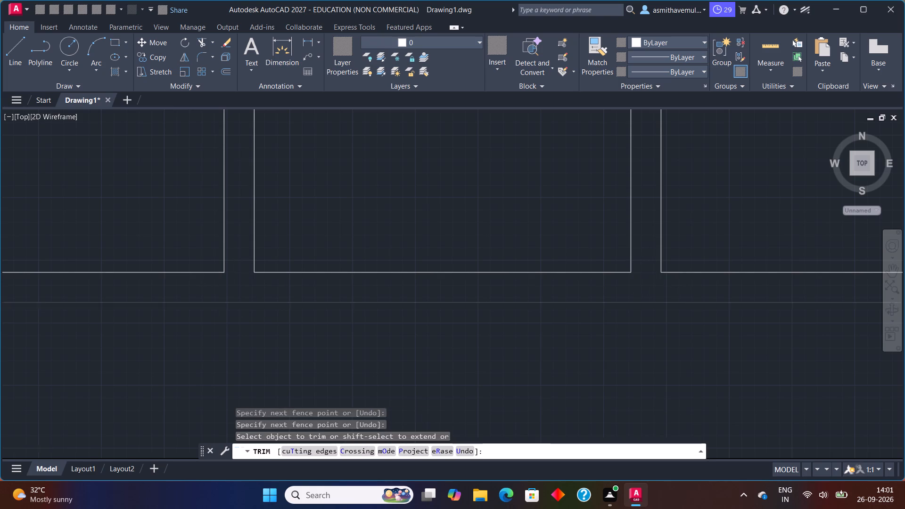
scroll(684, 304, down, 3)
middle_drag(688, 313, 417, 288)
scroll(452, 282, up, 4)
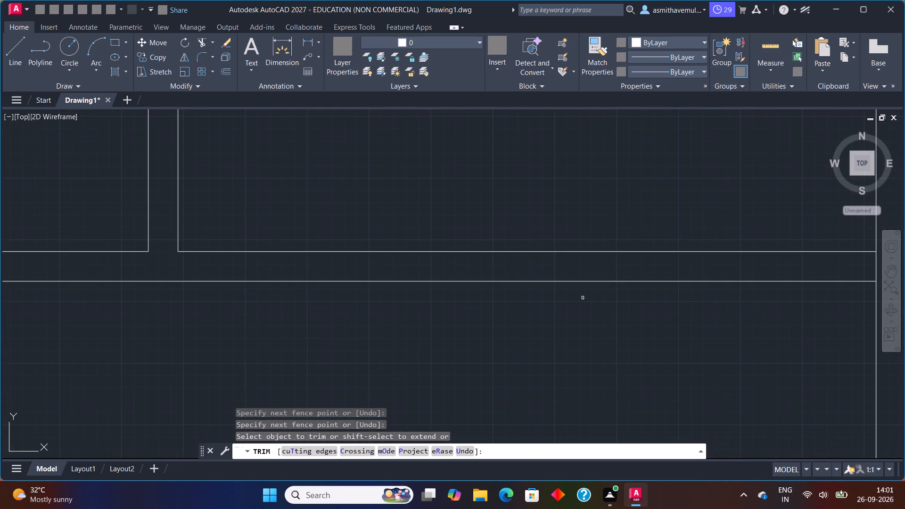
scroll(746, 293, down, 1)
middle_drag(713, 297, 409, 303)
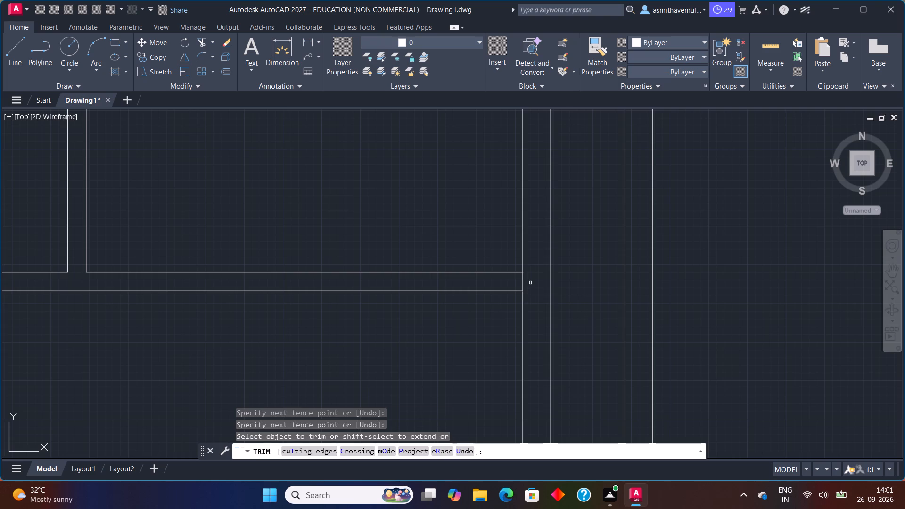
drag(530, 282, 507, 279)
scroll(449, 298, down, 3)
middle_drag(282, 331, 550, 324)
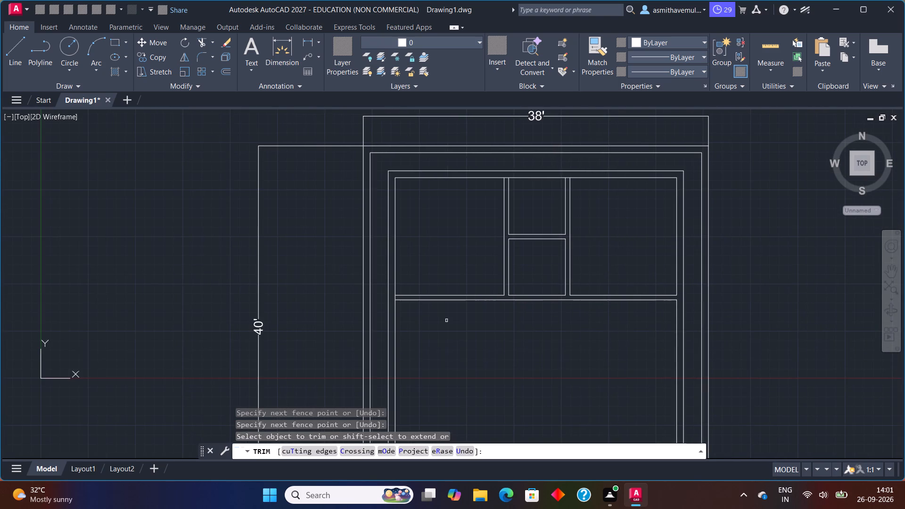
scroll(441, 318, up, 1)
scroll(349, 288, up, 1)
drag(384, 285, 367, 287)
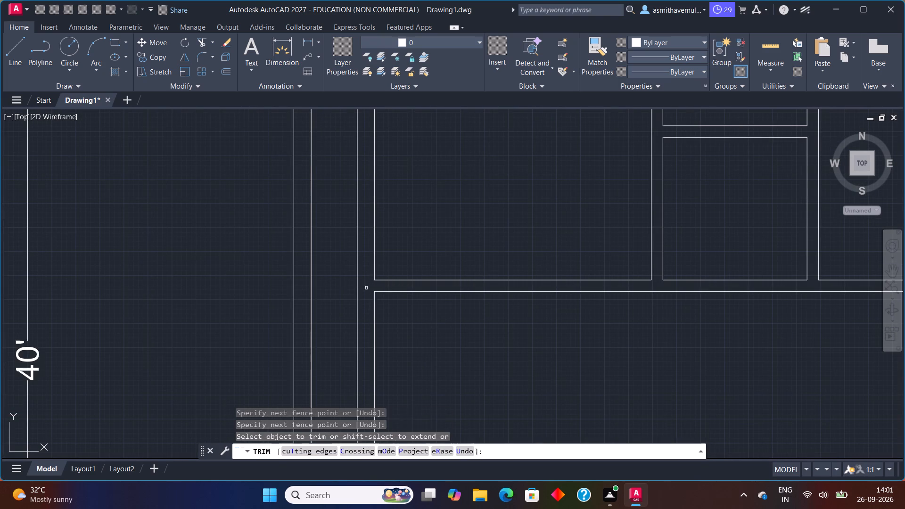
scroll(410, 309, down, 4)
middle_drag(461, 341, 396, 313)
scroll(394, 313, up, 1)
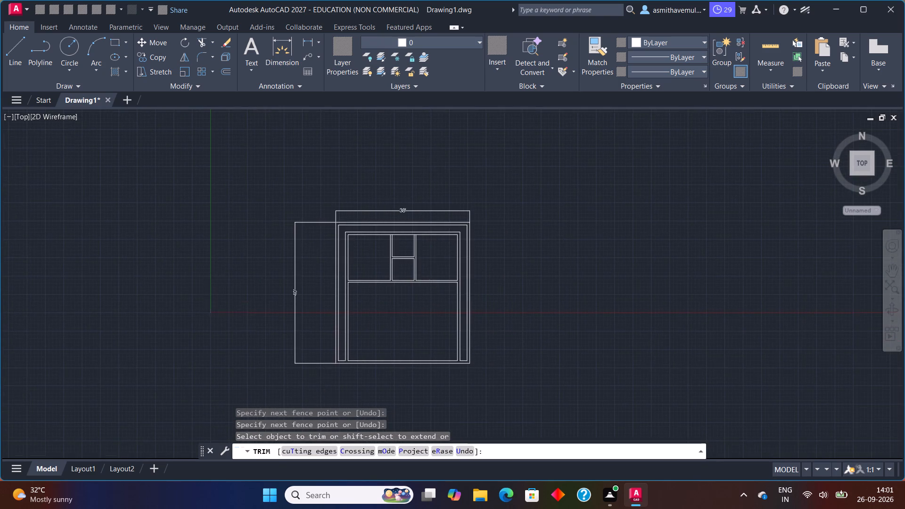
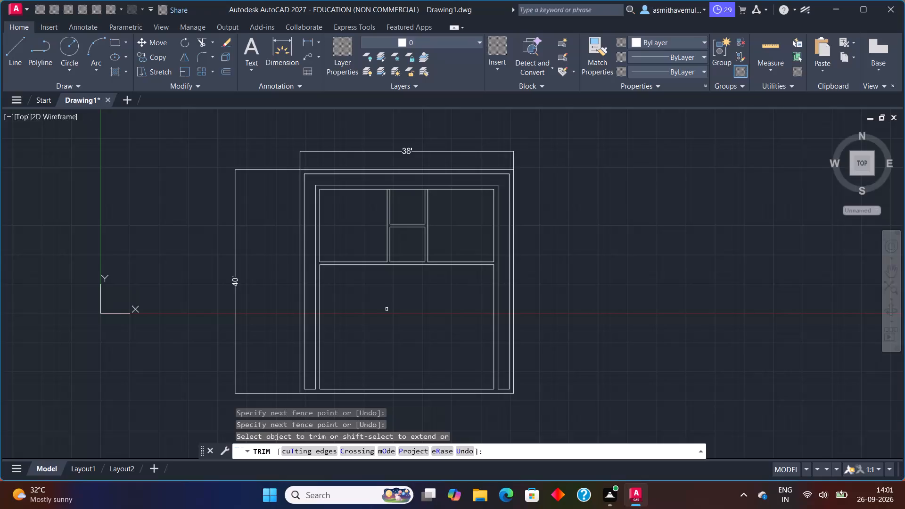
Measure the clear width of the plan's upper-right room with a temporary linear dimension between its partition and the 9" wall.
key(Escape)
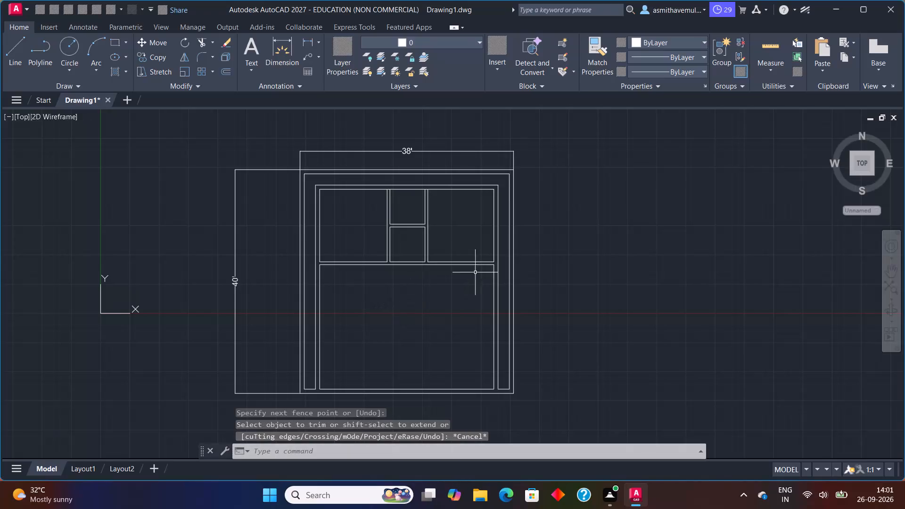
text(DLI)
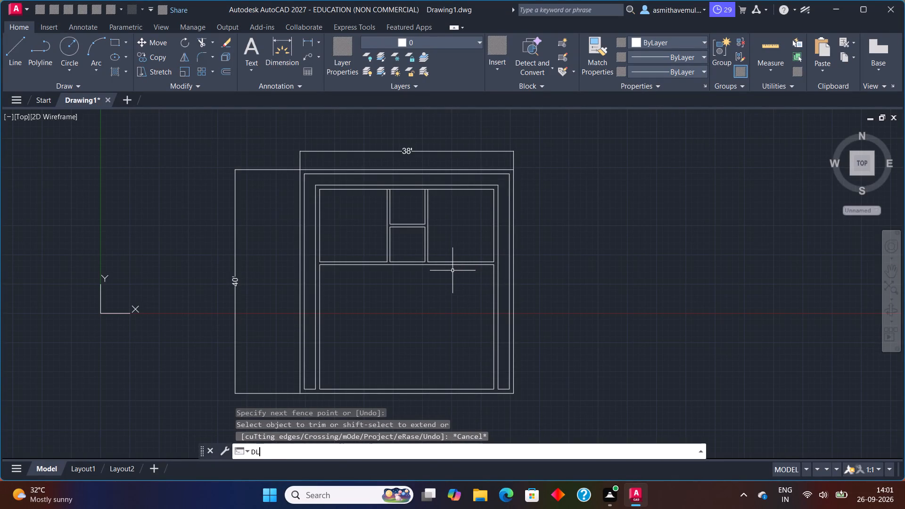
key(Return)
scroll(435, 241, up, 2)
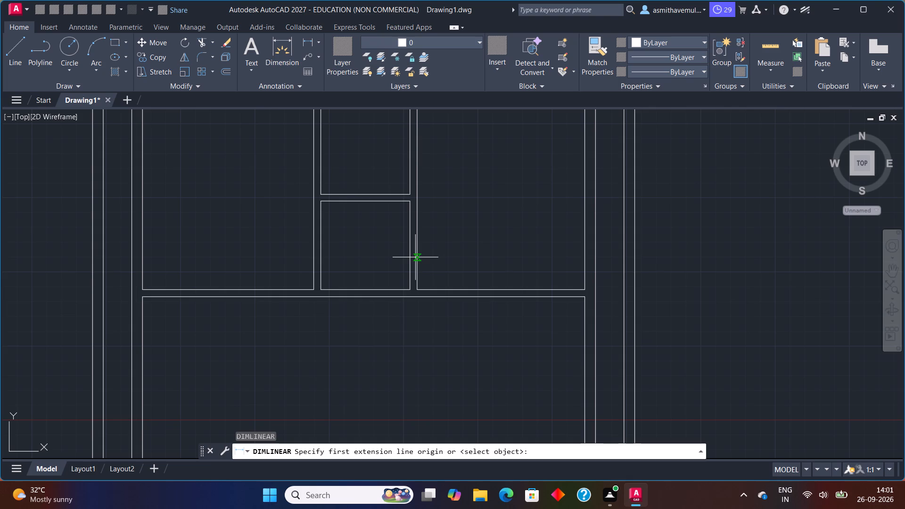
click(418, 258)
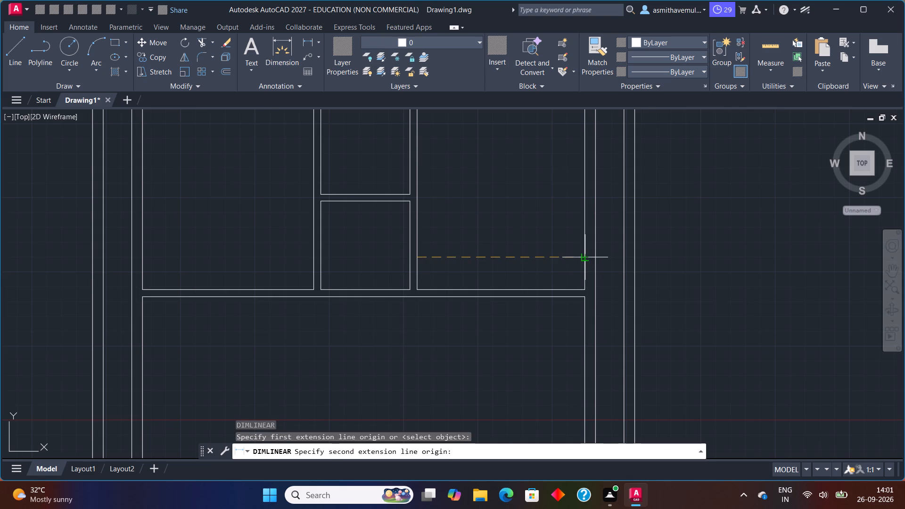
click(586, 256)
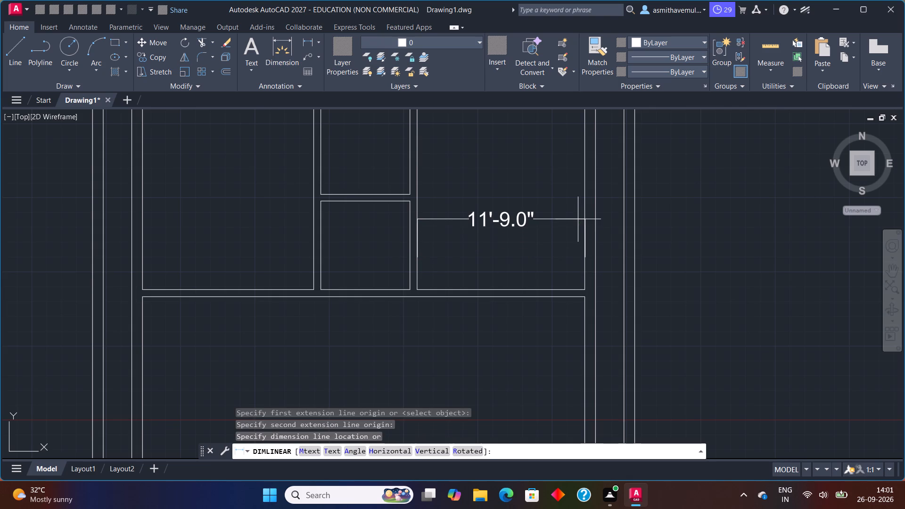
key(Escape)
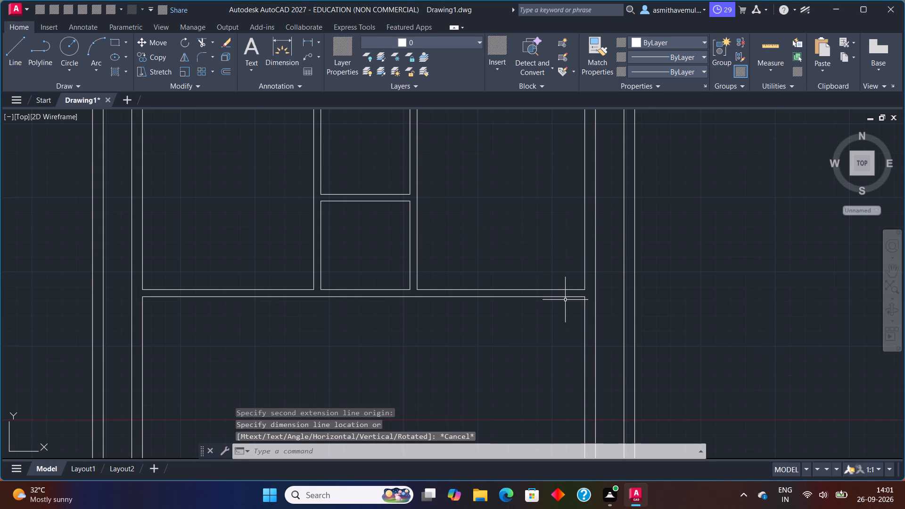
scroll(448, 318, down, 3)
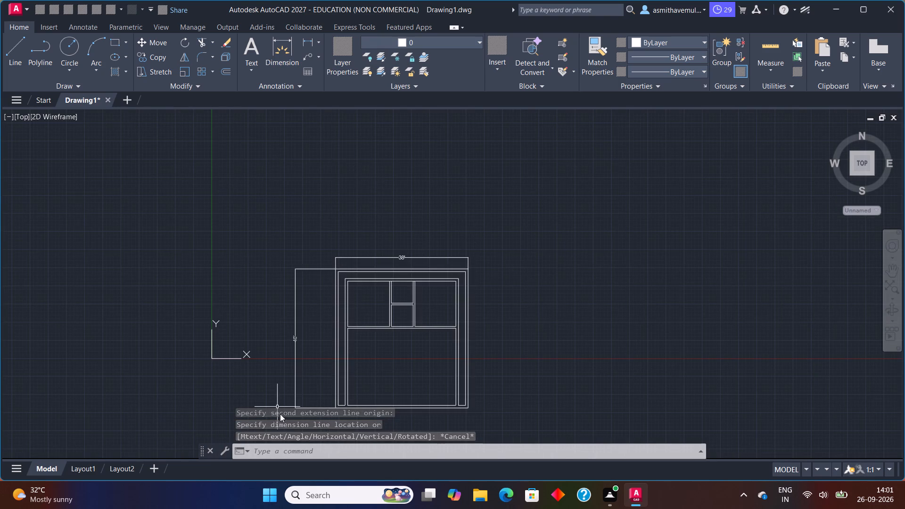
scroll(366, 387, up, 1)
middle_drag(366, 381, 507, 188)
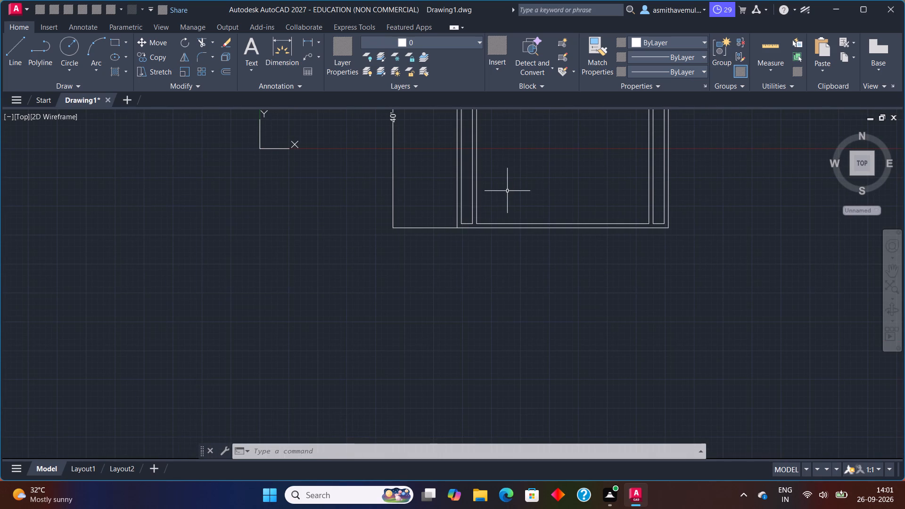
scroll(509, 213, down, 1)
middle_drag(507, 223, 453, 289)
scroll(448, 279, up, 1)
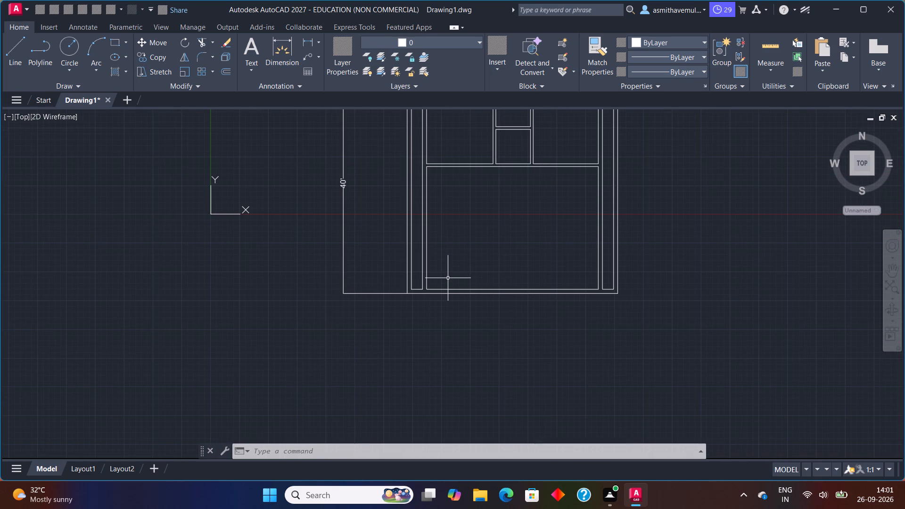
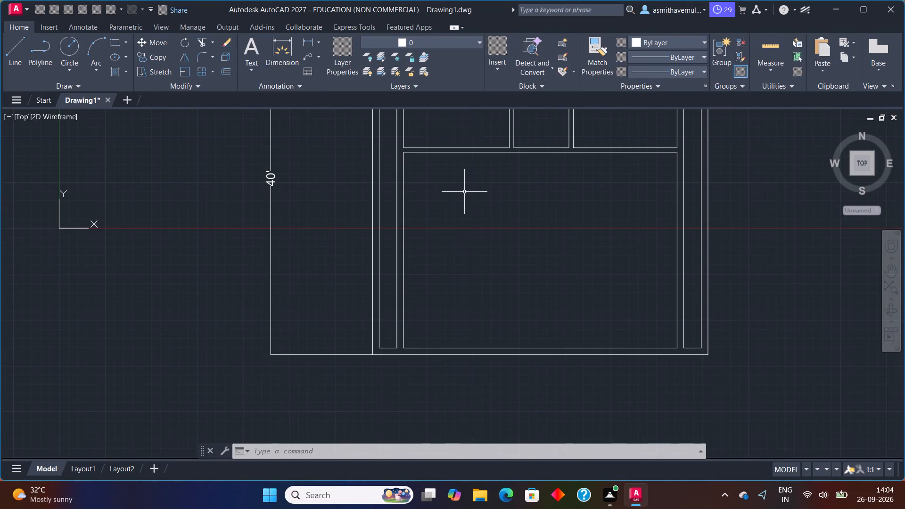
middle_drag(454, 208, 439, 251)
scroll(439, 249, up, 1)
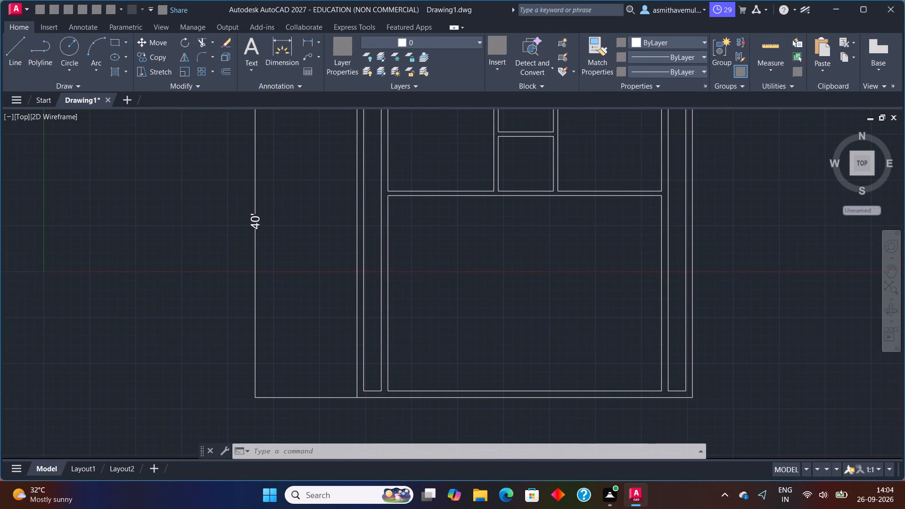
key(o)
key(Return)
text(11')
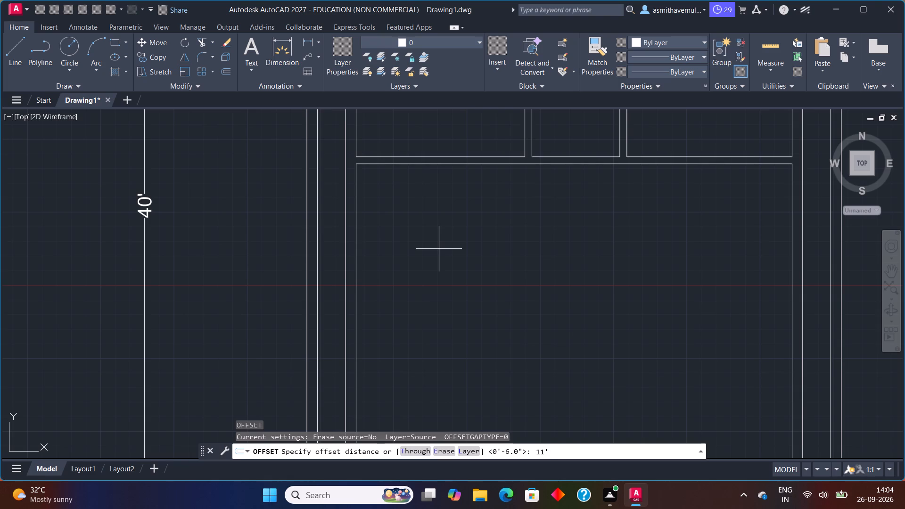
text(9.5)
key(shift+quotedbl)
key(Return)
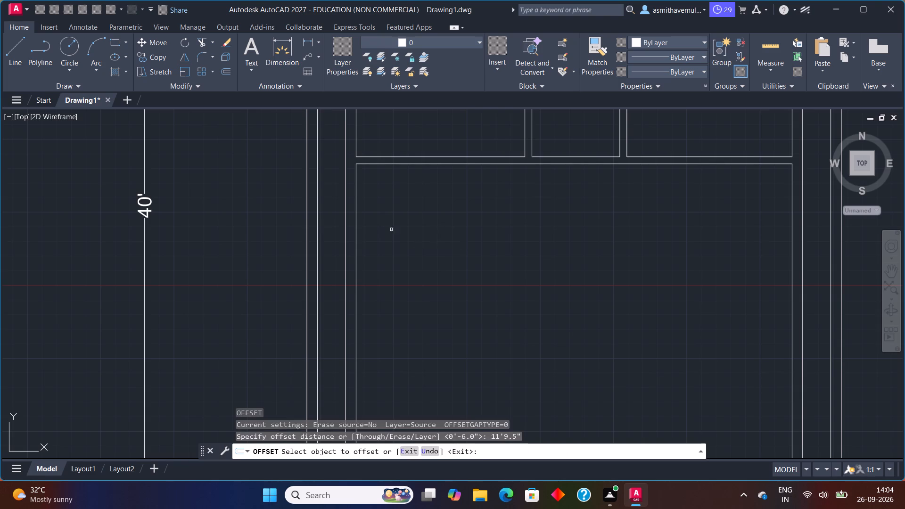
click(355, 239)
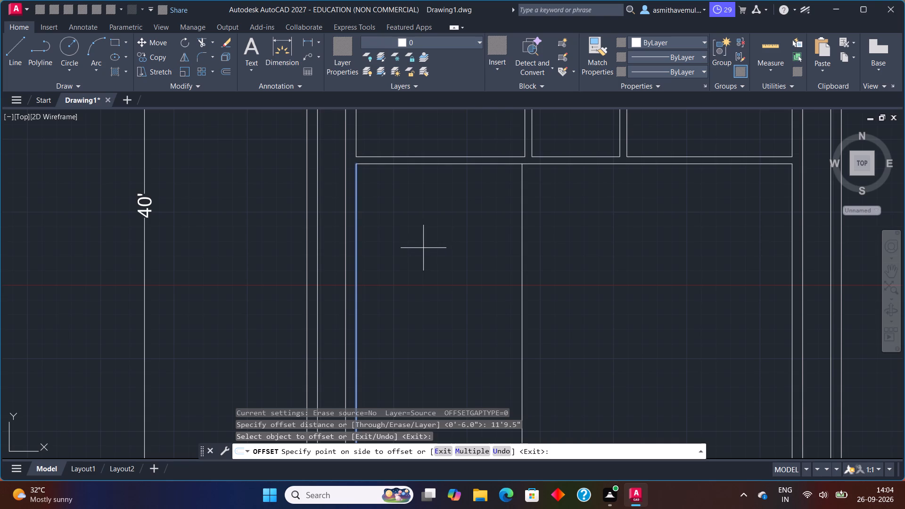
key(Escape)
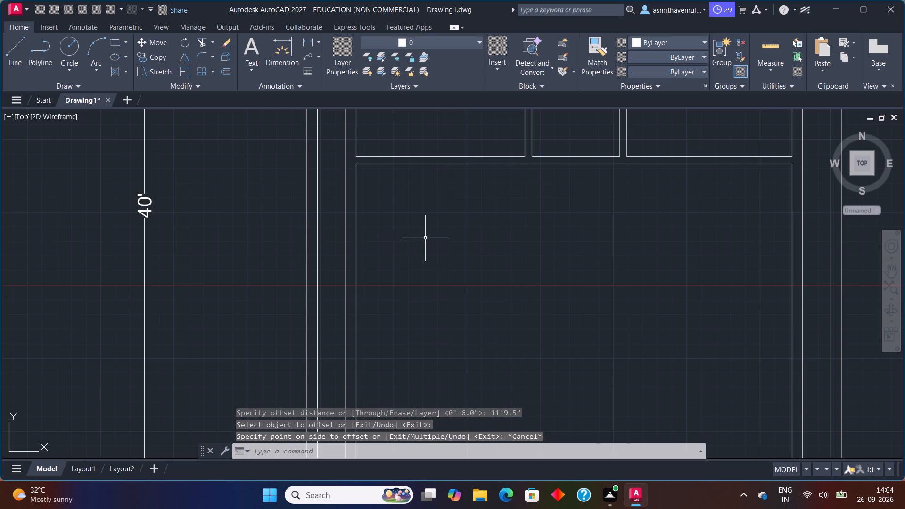
Measure the clear width of the room above the large lower room's left end with a temporary linear dimension.
key(d)
key(l)
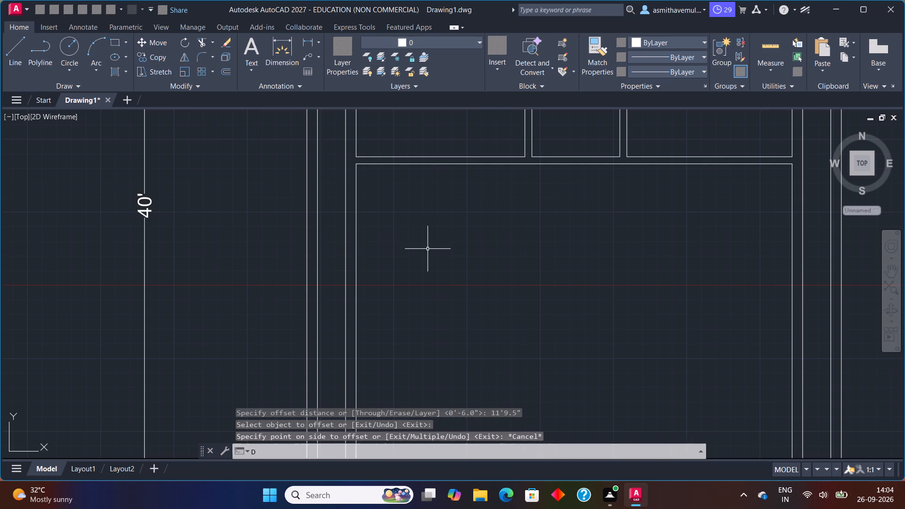
key(i)
key(Return)
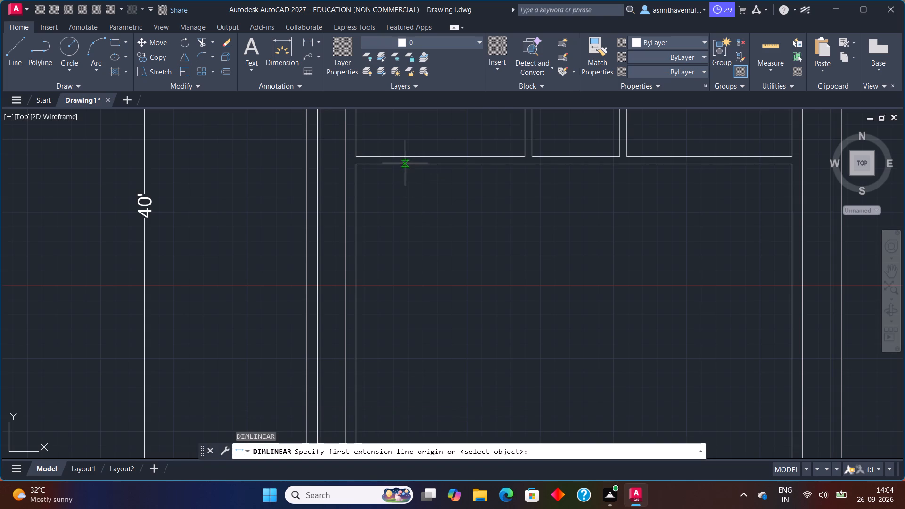
middle_drag(405, 163, 392, 227)
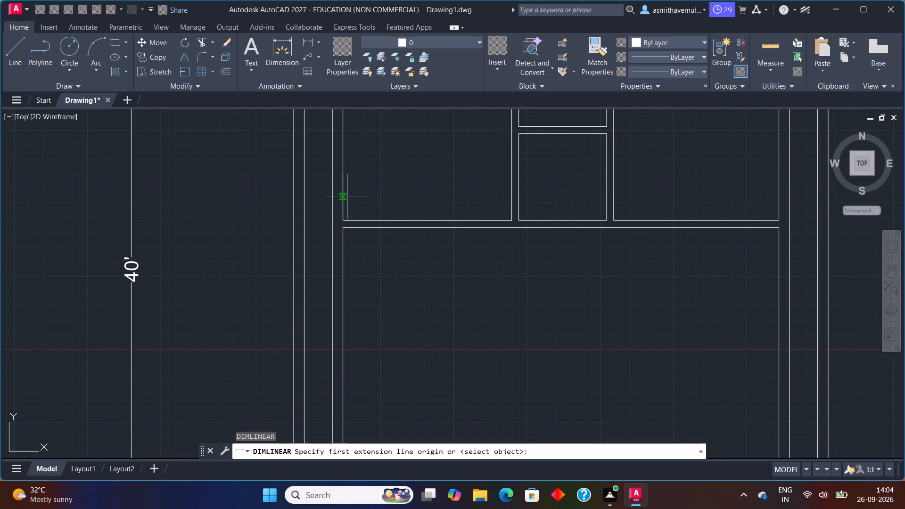
click(345, 197)
click(511, 193)
key(Escape)
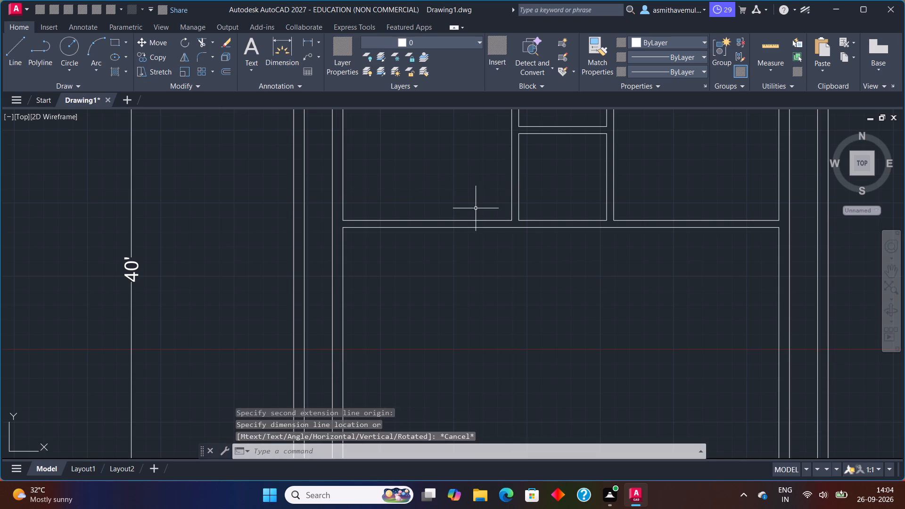
Offset the large lower room's left wall line 8' into the room.
key(o)
key(Return)
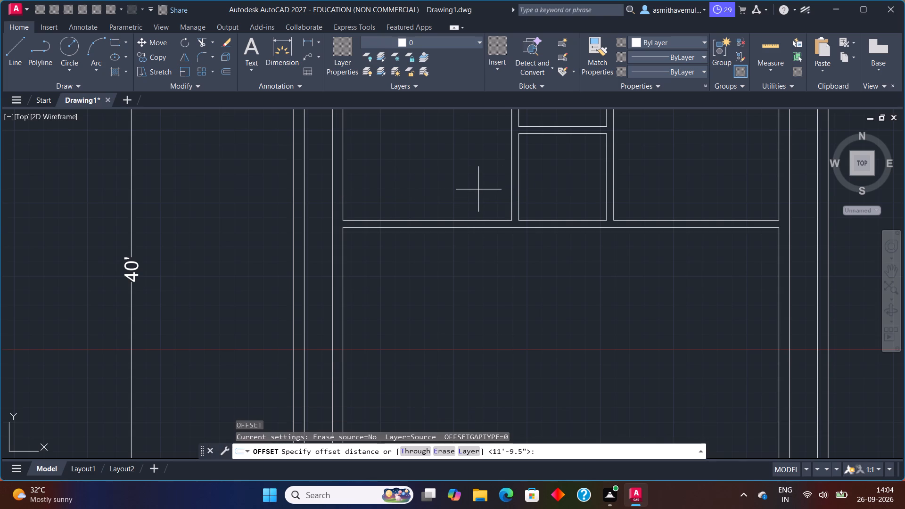
key(8)
key(apostrophe)
key(Return)
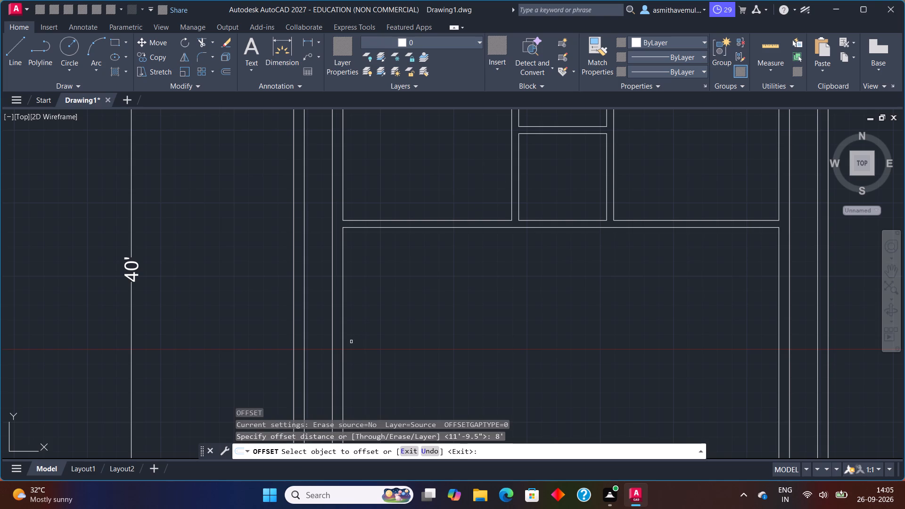
click(343, 327)
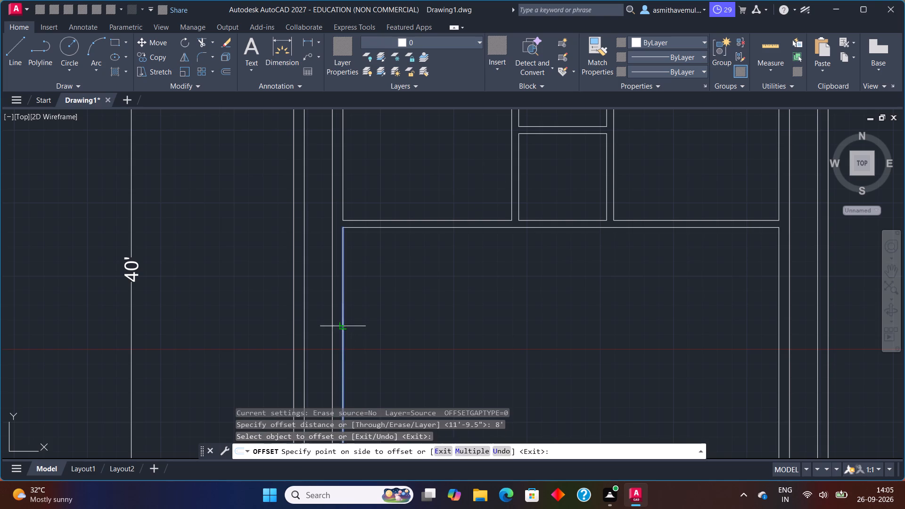
click(399, 307)
key(Escape)
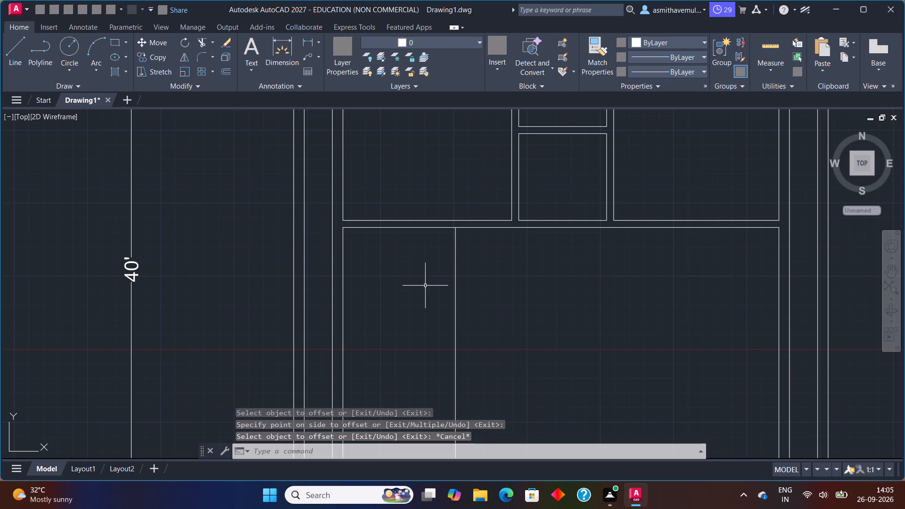
Offset the new vertical line 6" to the right to form a partition in the lower room.
key(o)
key(Return)
key(6)
key(shift+quotedbl)
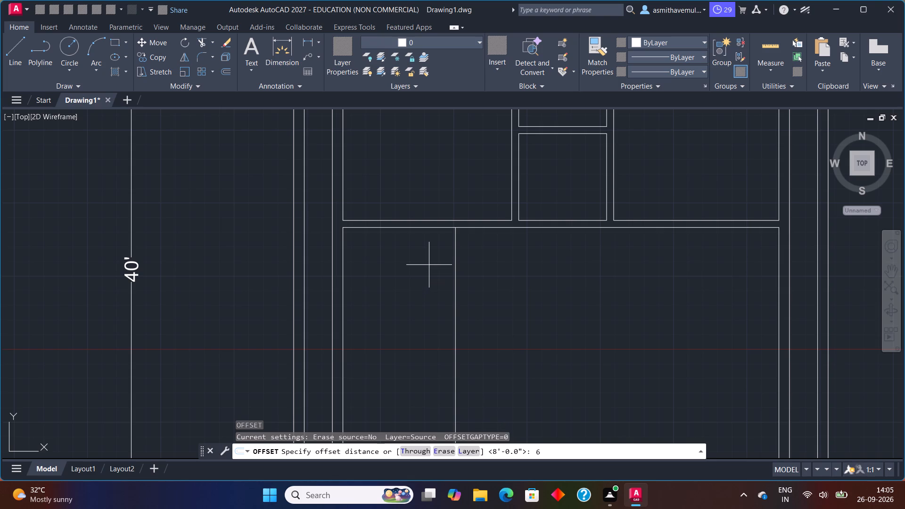
key(Return)
click(454, 279)
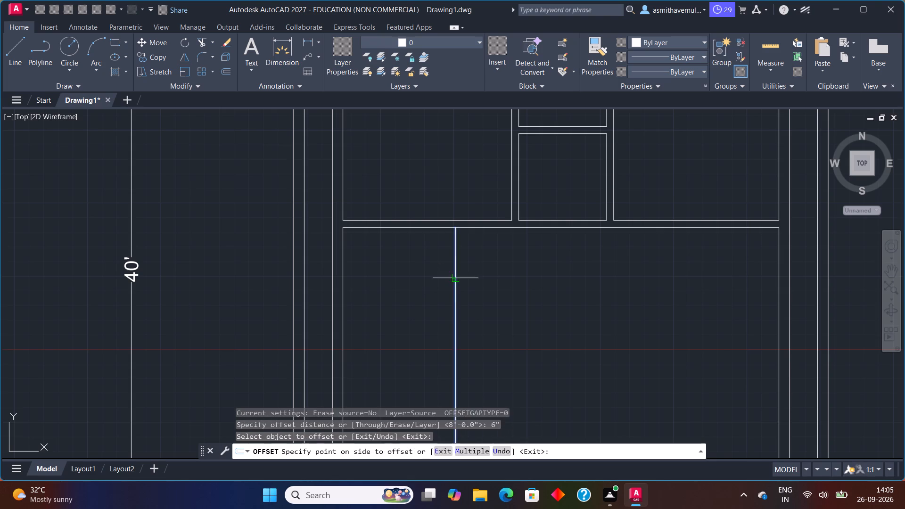
click(471, 276)
key(Escape)
Offset the lower room's top wall line 11'9.5" downward into the room.
key(o)
key(Return)
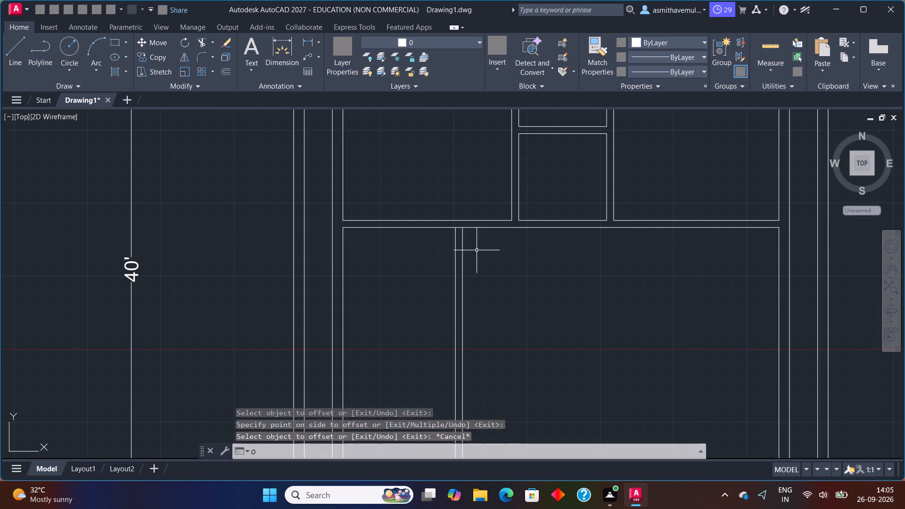
text(11)
key(apostrophe)
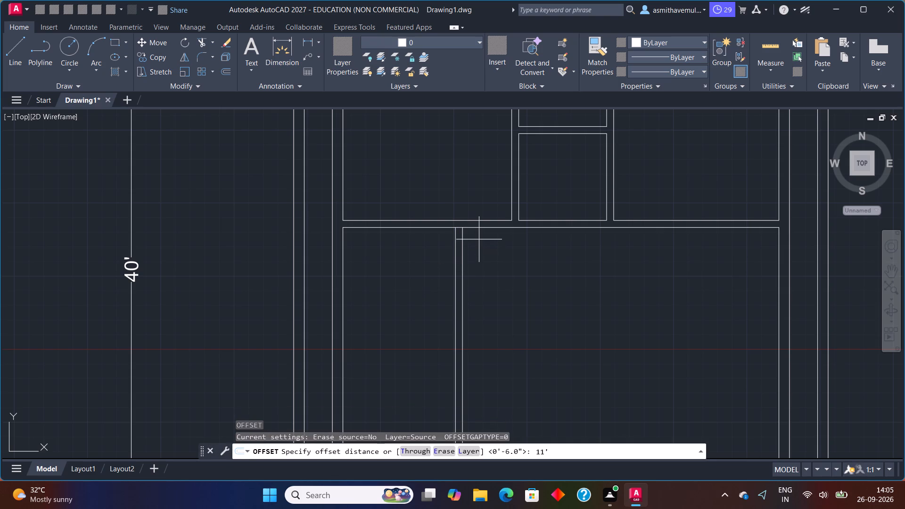
key(9)
key(period)
key(5)
key(shift+quotedbl)
key(Return)
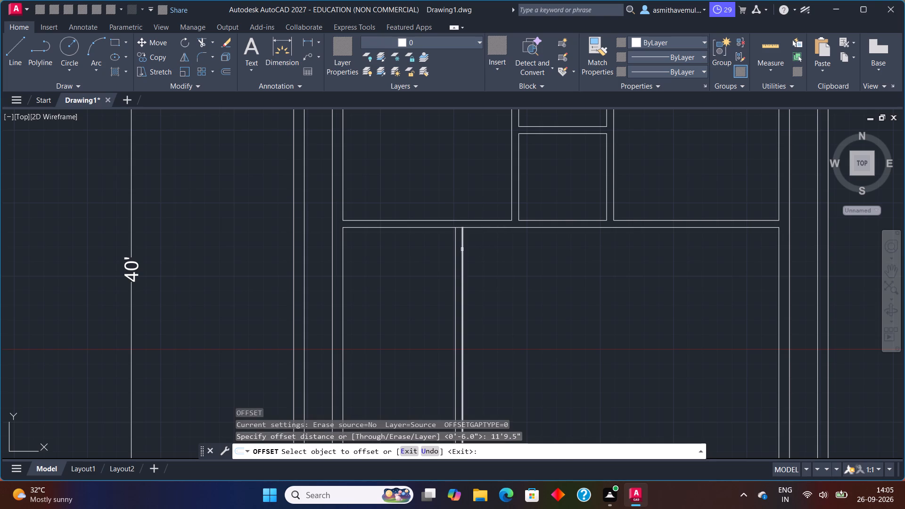
click(447, 229)
click(424, 296)
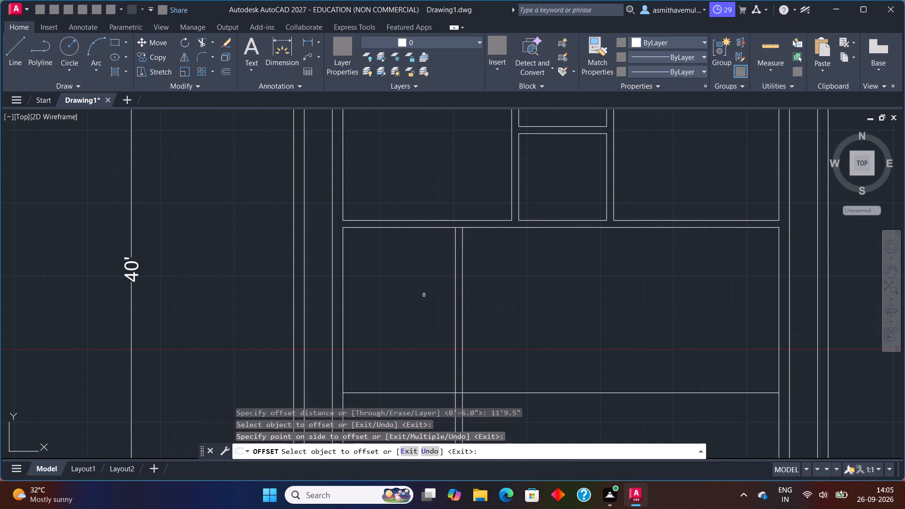
key(Escape)
Offset the new horizontal line 6" downward to give the partition its thickness.
key(o)
key(Return)
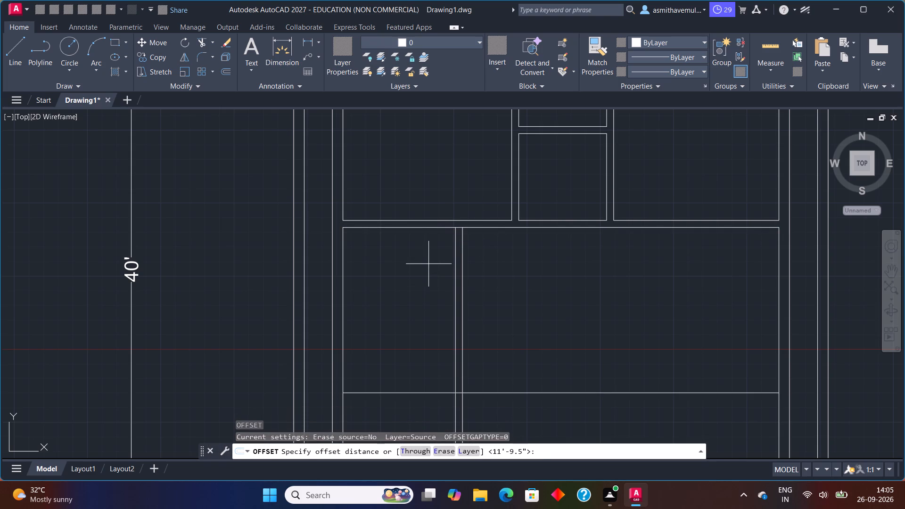
key(6)
key(shift+quotedbl)
key(Return)
middle_drag(386, 340, 385, 337)
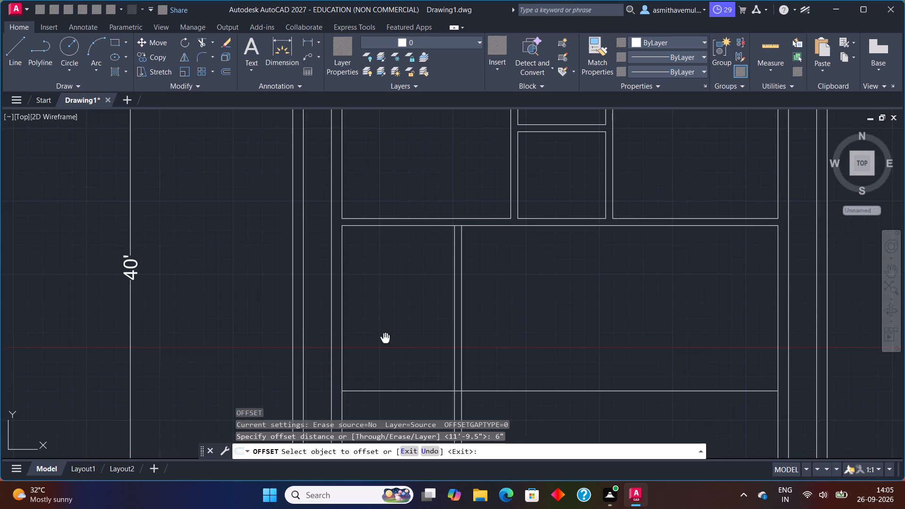
middle_drag(385, 337, 394, 259)
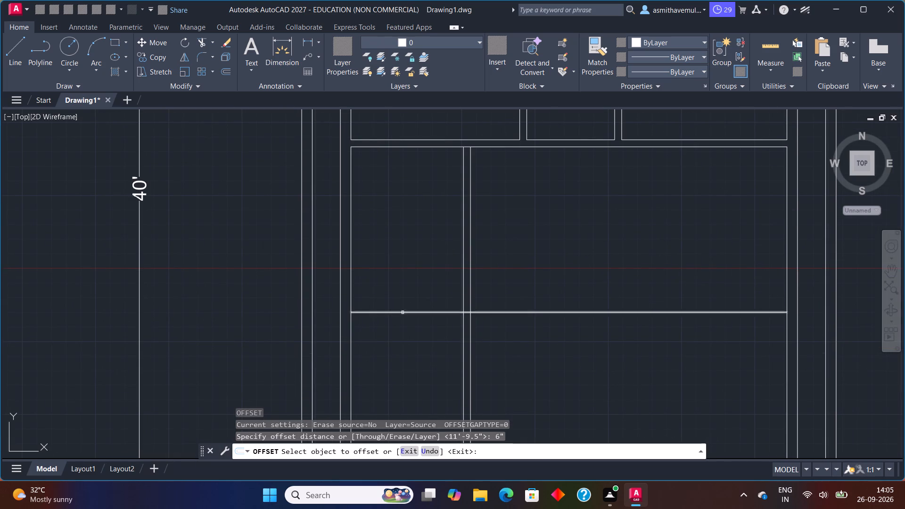
click(403, 314)
click(403, 347)
key(Escape)
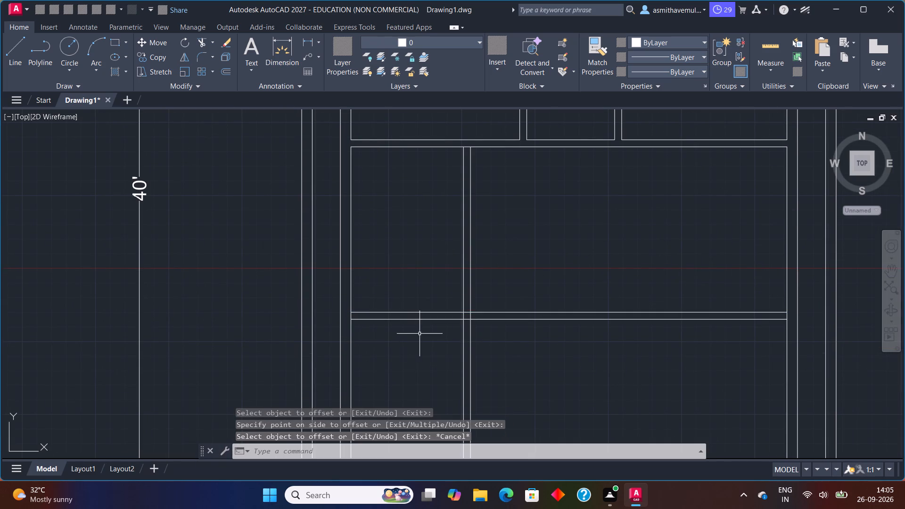
Trim the partition lines extending right of and below their crossing to enclose a room in the lower area's upper-left corner.
key(t)
key(r)
key(i)
key(m)
key(Return)
drag(516, 294, 444, 381)
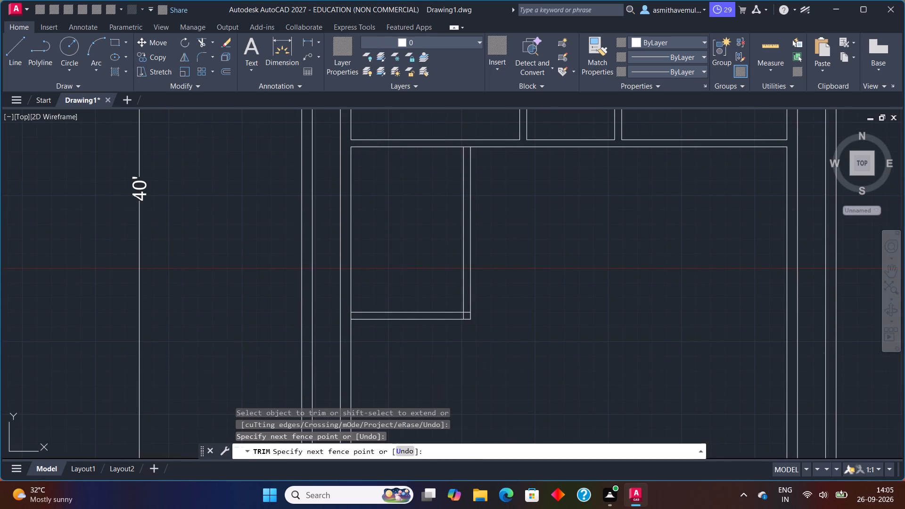
key(Escape)
Offset the left inner wall line below the new corner room 13' to the right.
scroll(475, 363, down, 1)
middle_drag(475, 359, 466, 282)
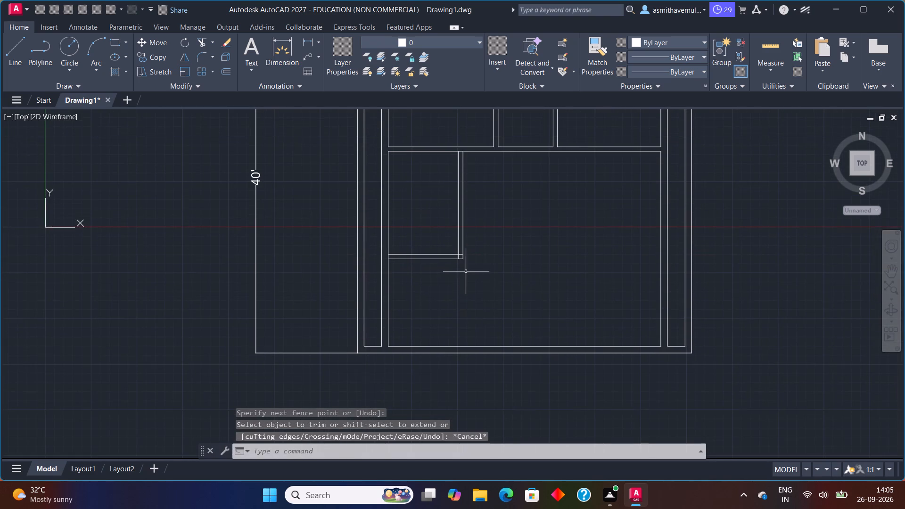
scroll(465, 268, up, 1)
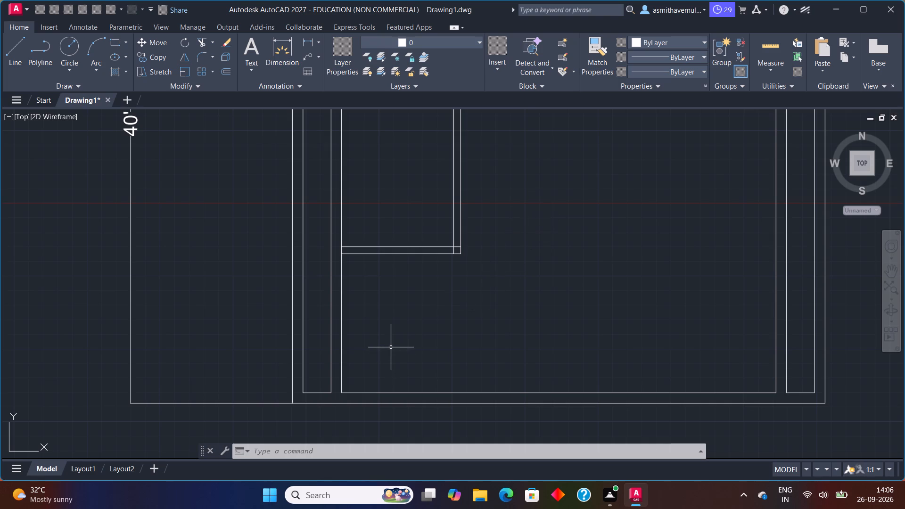
key(o)
key(Return)
text(13)
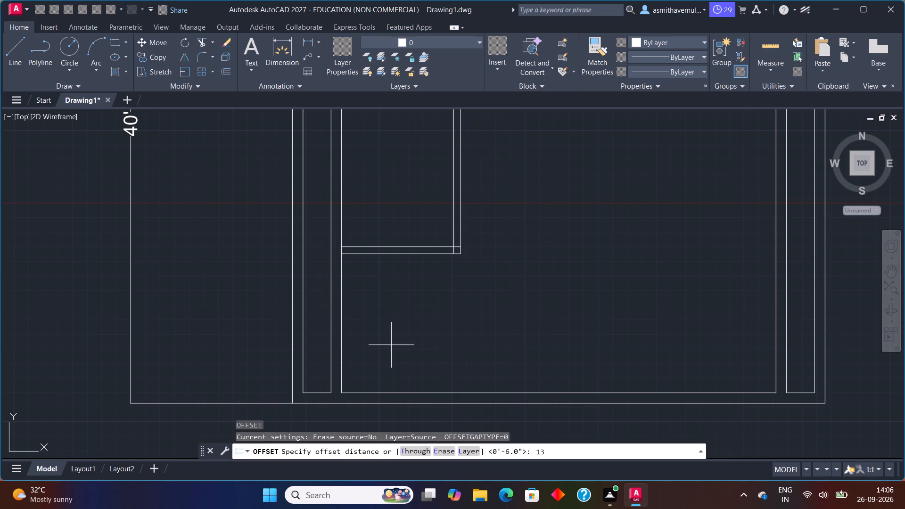
key(apostrophe)
key(Return)
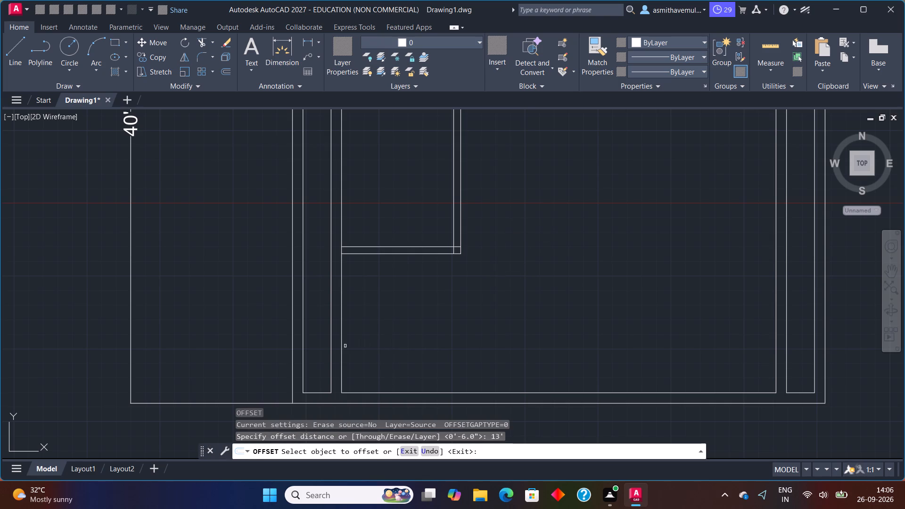
click(342, 345)
click(409, 330)
key(Escape)
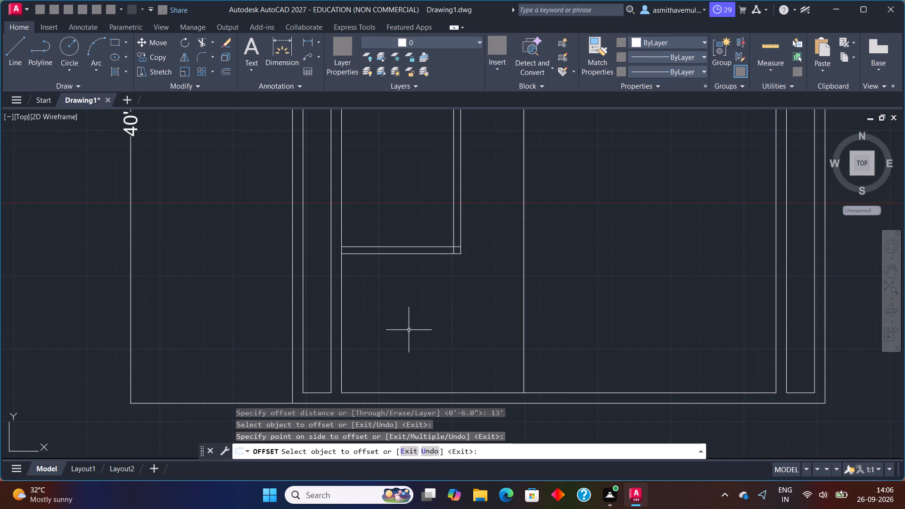
Measure the vertical distance from the corner room's lower partition line down to the bottom inner wall line.
key(d)
key(l)
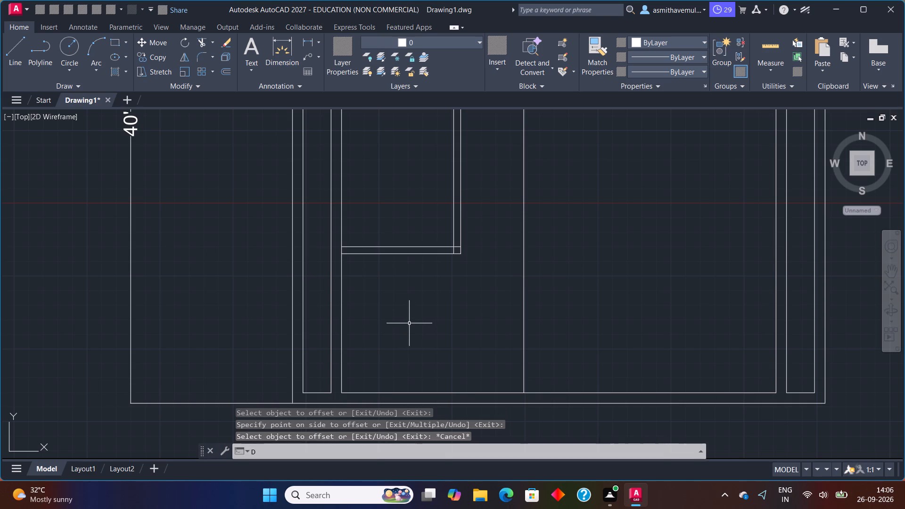
key(i)
key(Return)
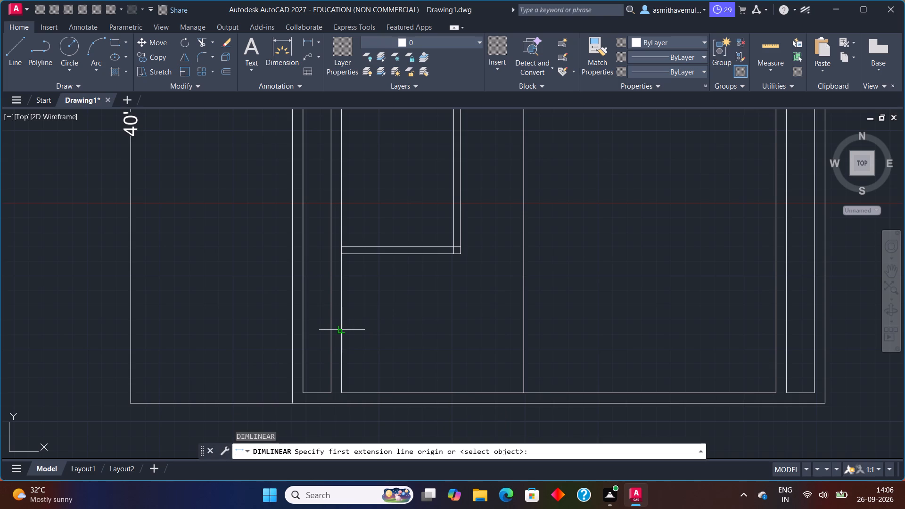
click(376, 254)
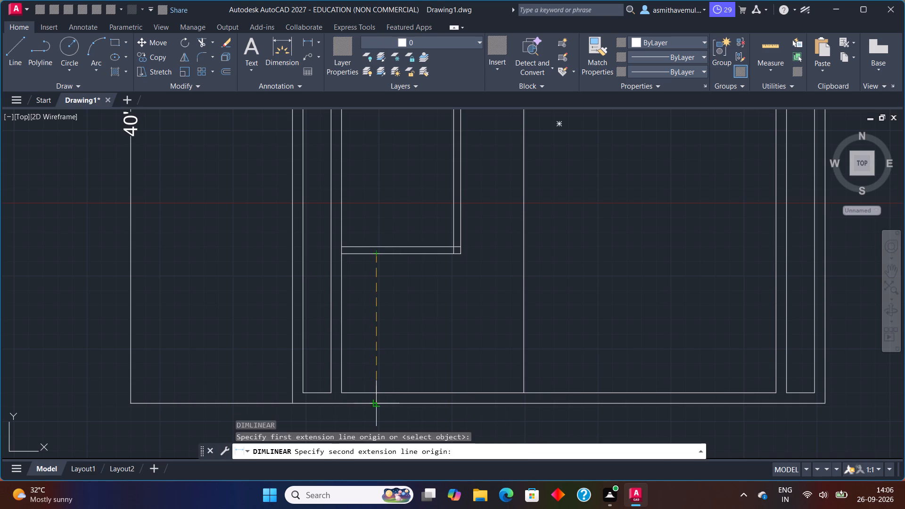
click(375, 391)
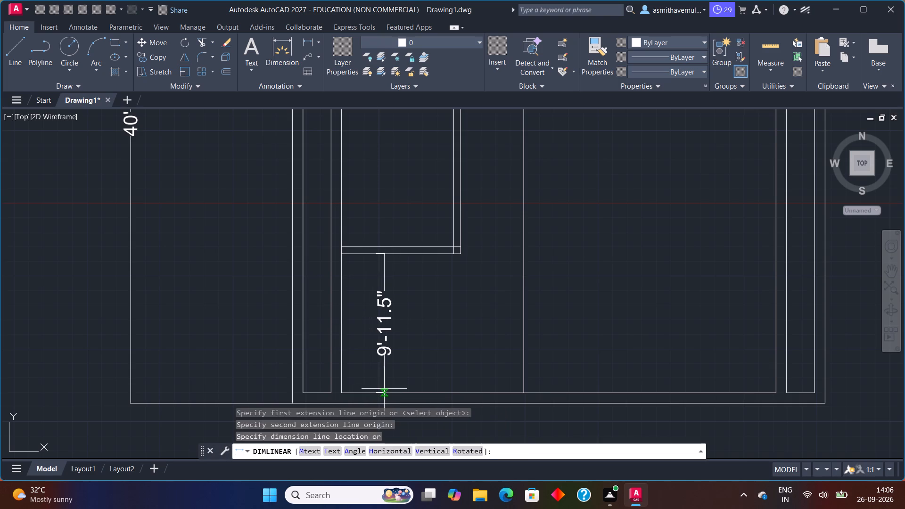
key(Escape)
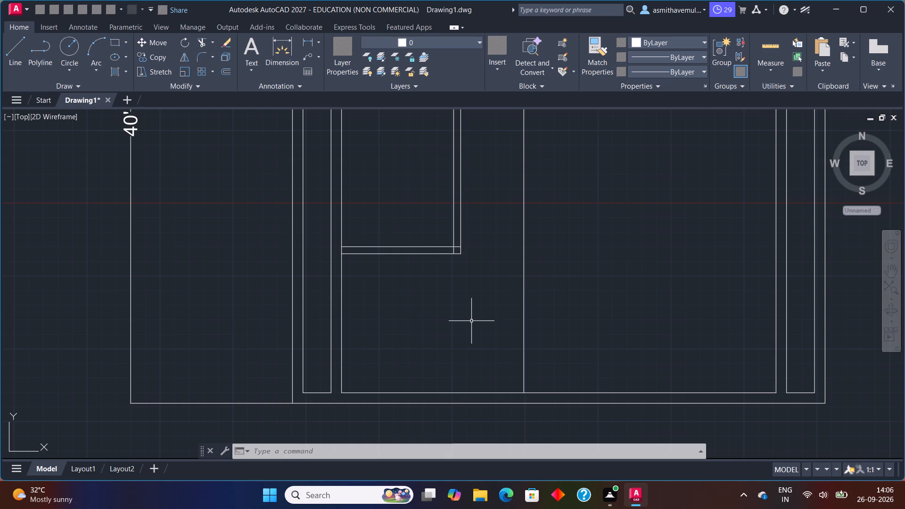
Extend both horizontal partition lines below the corner room rightward to the vertical line offset 13' from the left inner wall.
scroll(431, 251, up, 1)
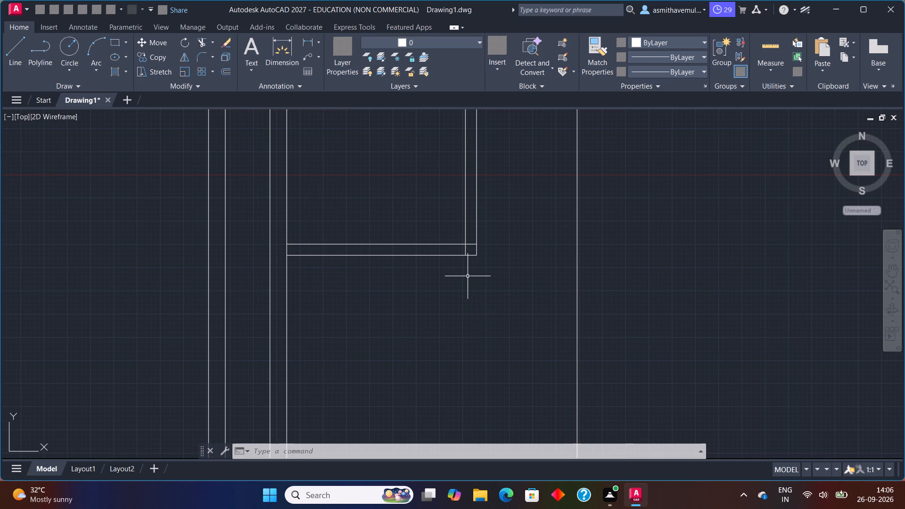
key(e)
key(x)
key(t)
text(ER)
key(n)
key(d)
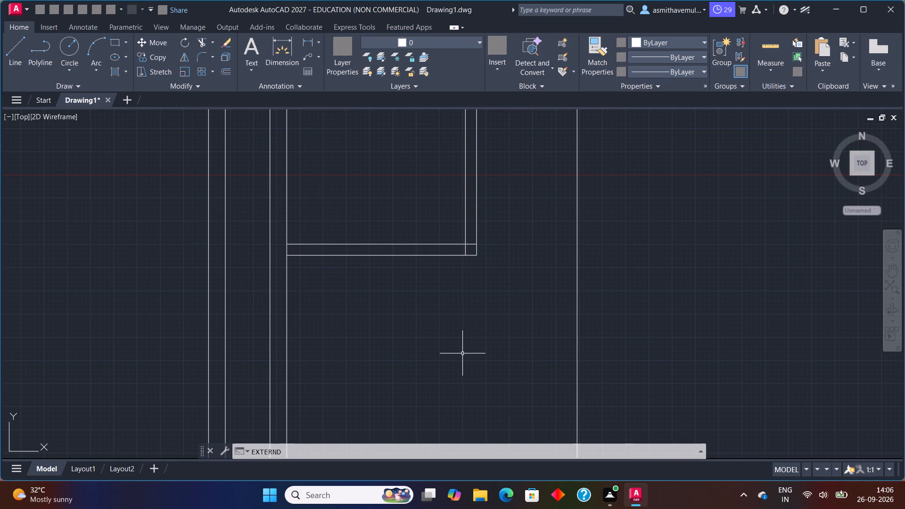
key(BackSpace)
key(BackSpace)
key(BackSpace)
text(ND)
key(Return)
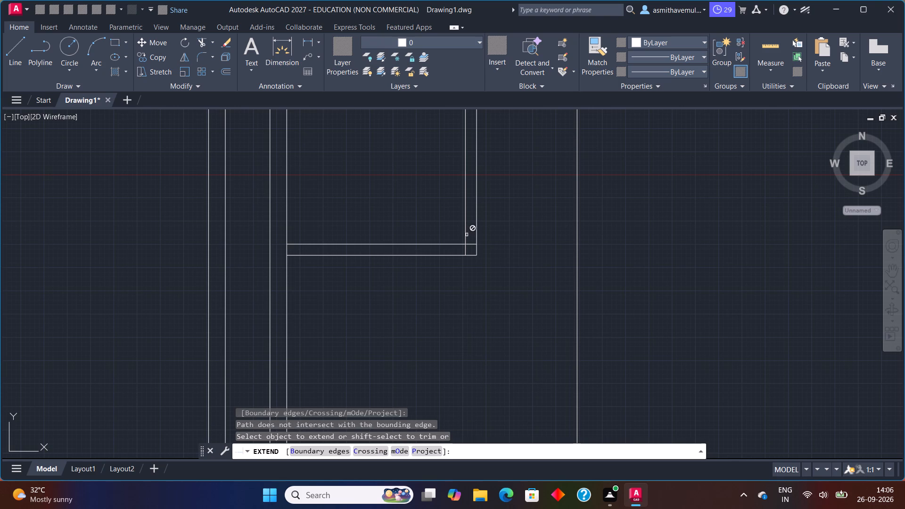
click(470, 243)
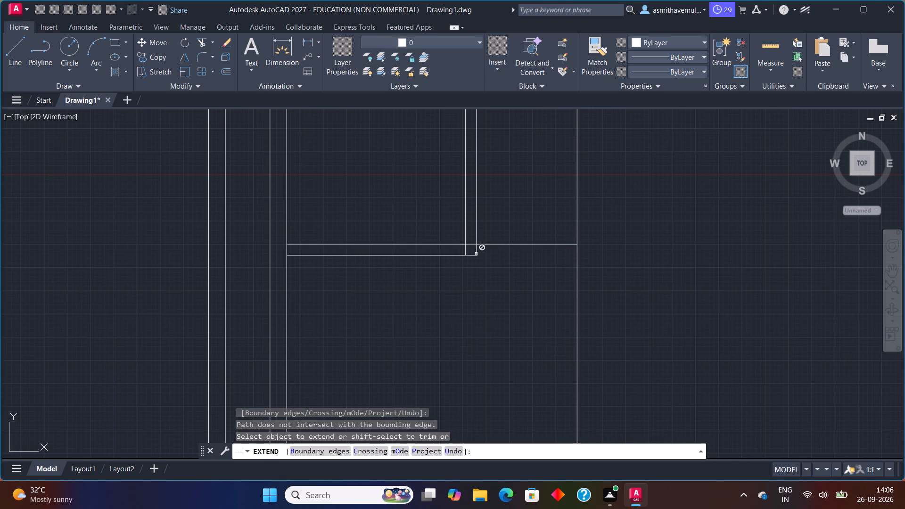
click(472, 255)
key(Escape)
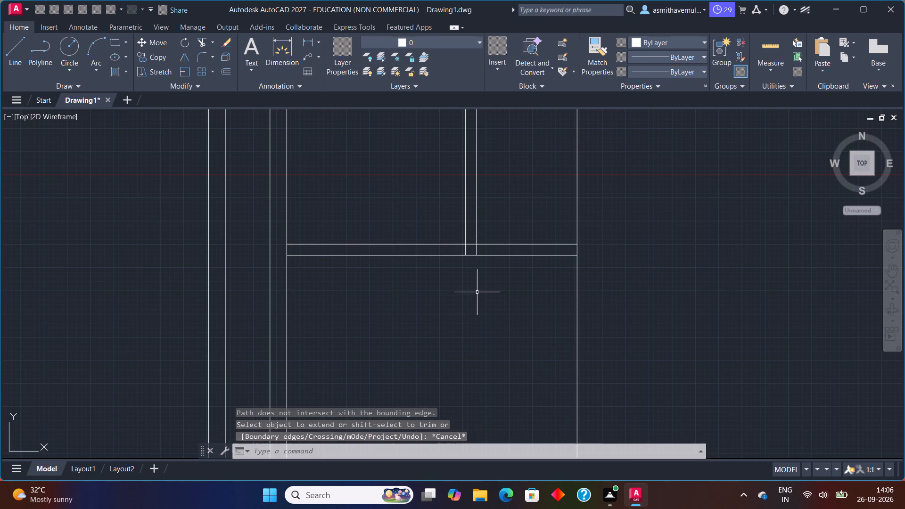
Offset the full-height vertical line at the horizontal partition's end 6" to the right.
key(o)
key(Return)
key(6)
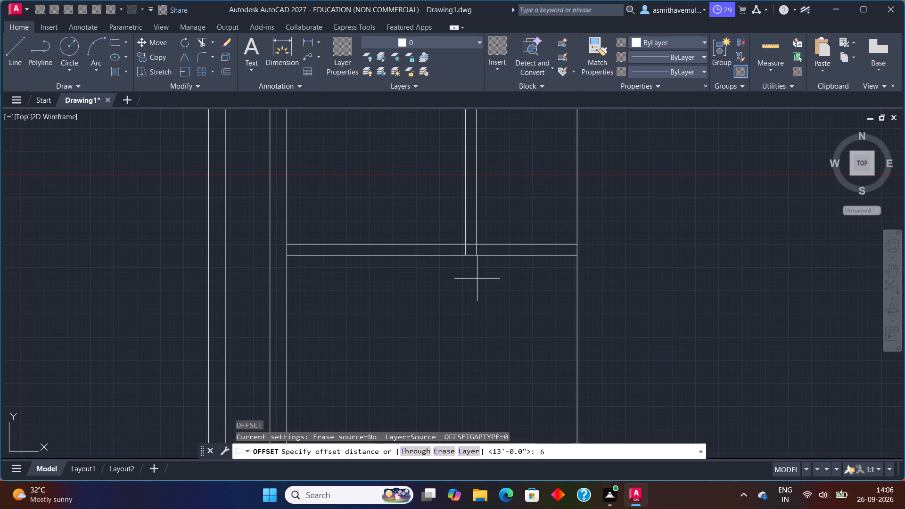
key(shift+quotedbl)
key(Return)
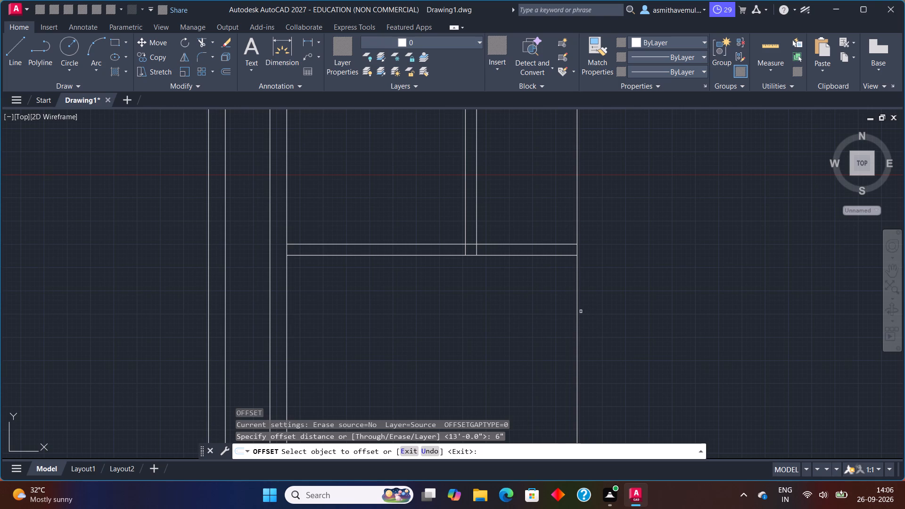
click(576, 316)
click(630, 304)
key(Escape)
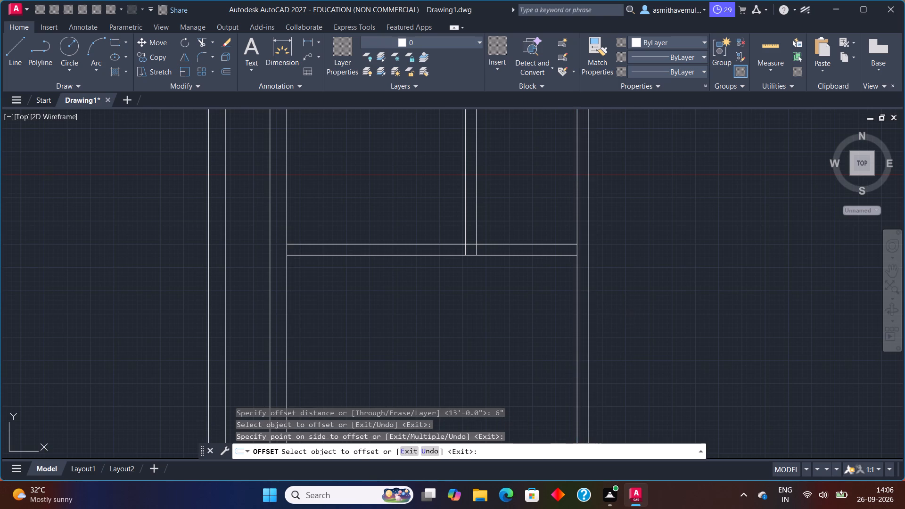
Trim the vertical lines above the horizontal partition at its right end.
key(t)
key(r)
key(i)
key(m)
key(Return)
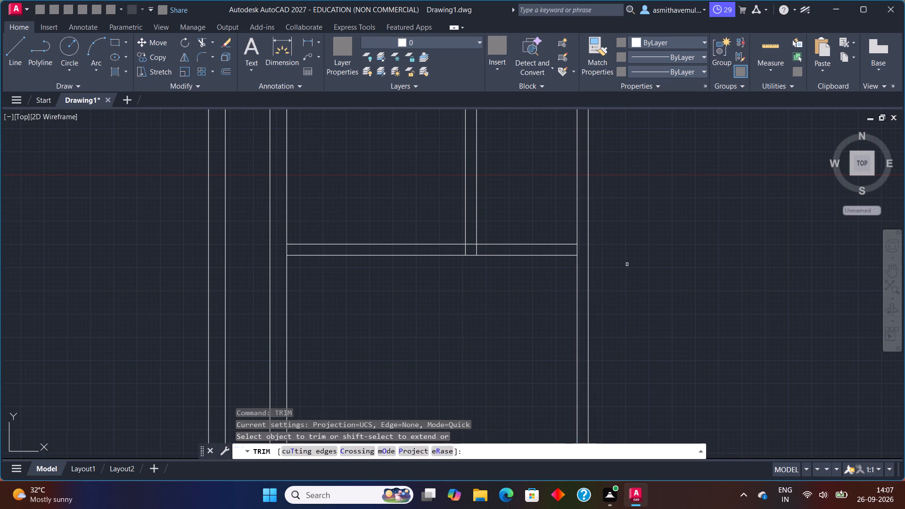
drag(623, 208, 543, 209)
key(Escape)
Offset the remaining vertical line of the lower-left room 6" to the right to give the partition its thickness.
scroll(540, 202, down, 3)
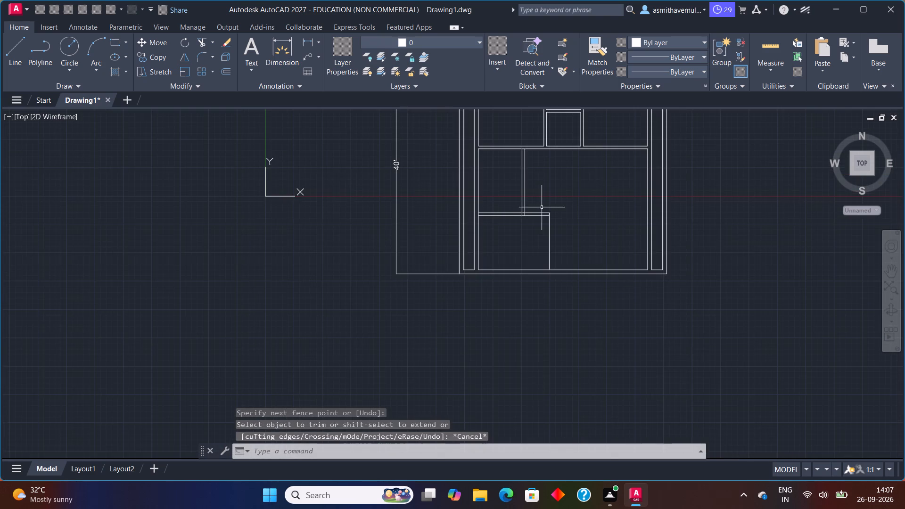
middle_drag(537, 216, 406, 331)
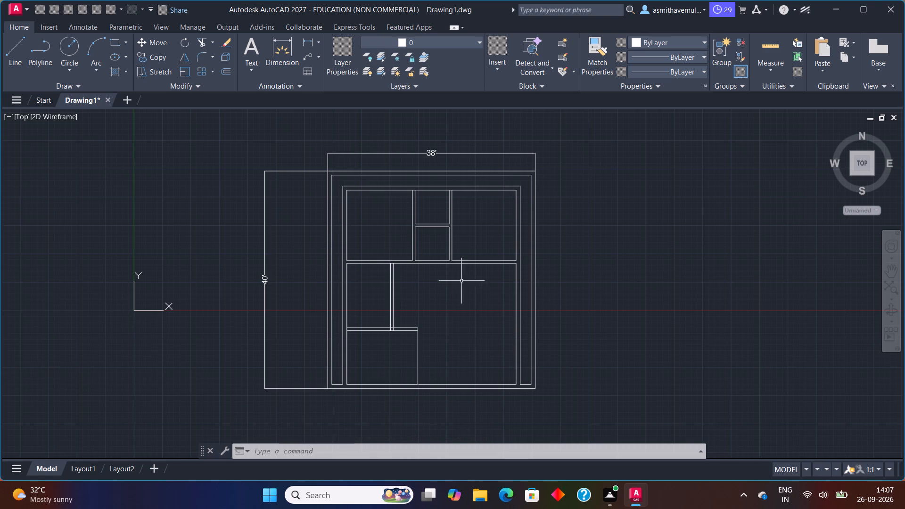
scroll(330, 406, up, 1)
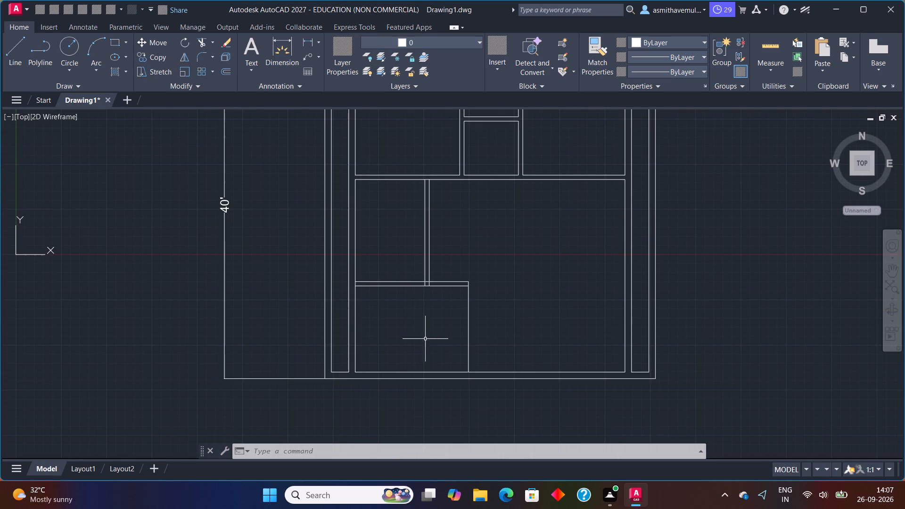
key(o)
key(Return)
key(6)
key(shift+quotedbl)
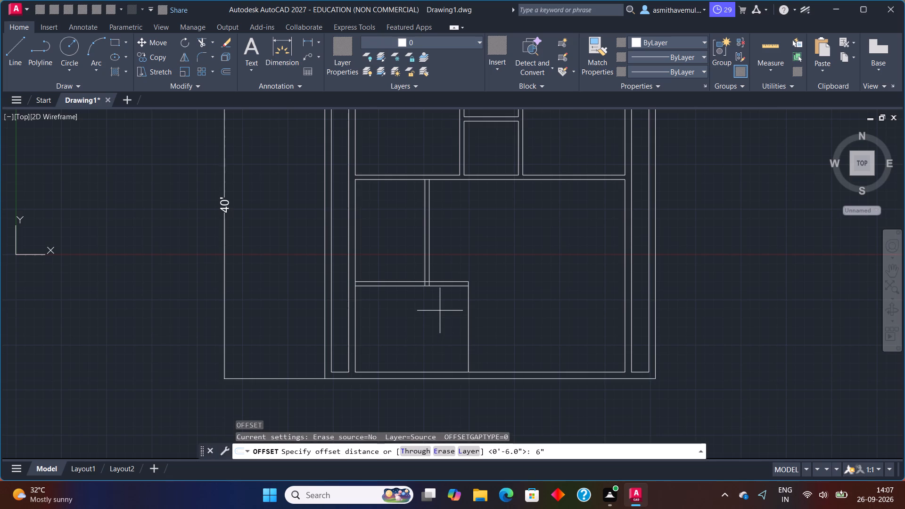
key(Return)
click(469, 325)
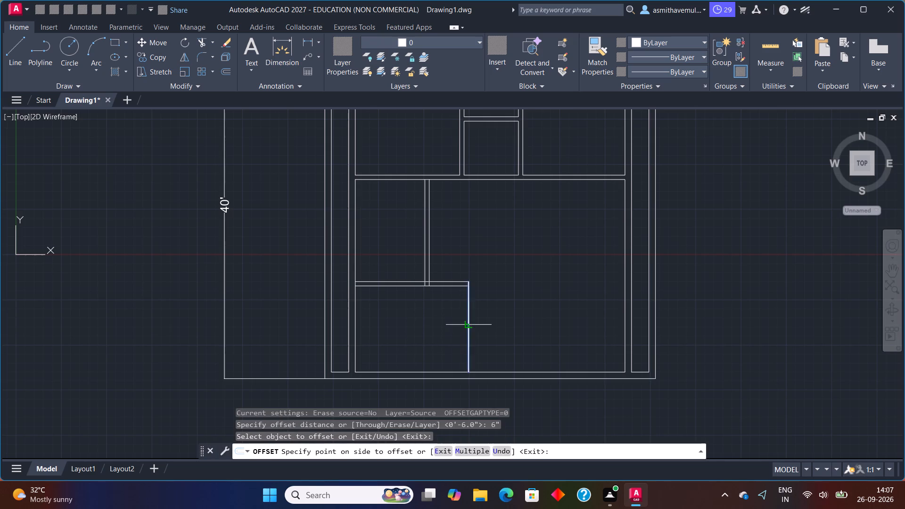
click(489, 321)
key(Escape)
Extend both horizontal partition lines to the outer face of the lower-left room's vertical partition.
key(e)
key(x)
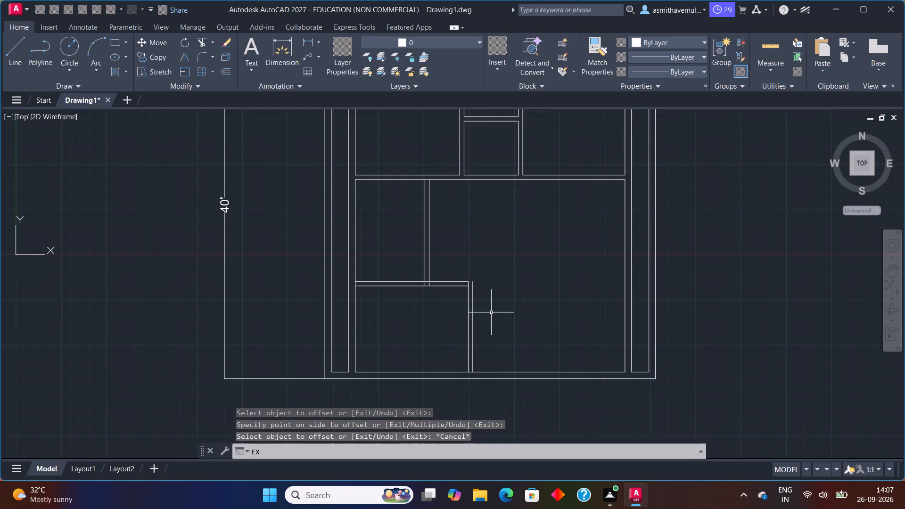
key(t)
key(e)
text(ND)
key(Return)
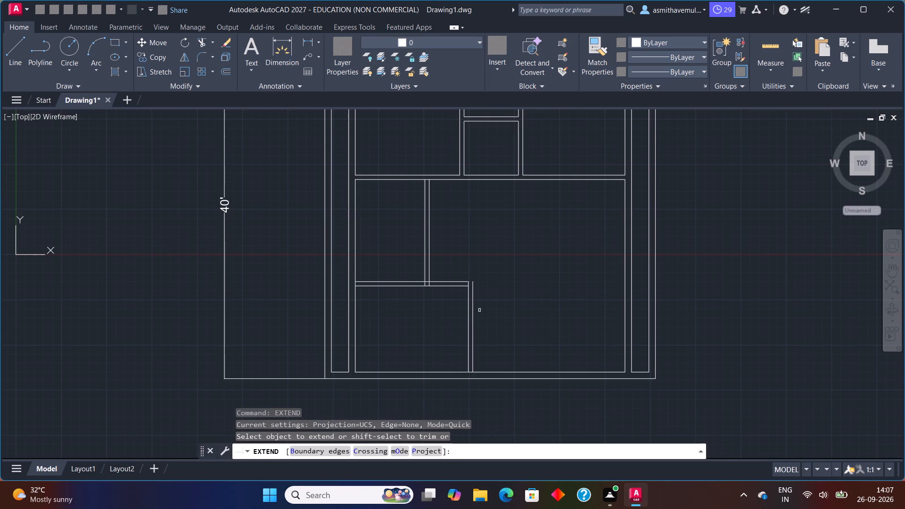
click(462, 281)
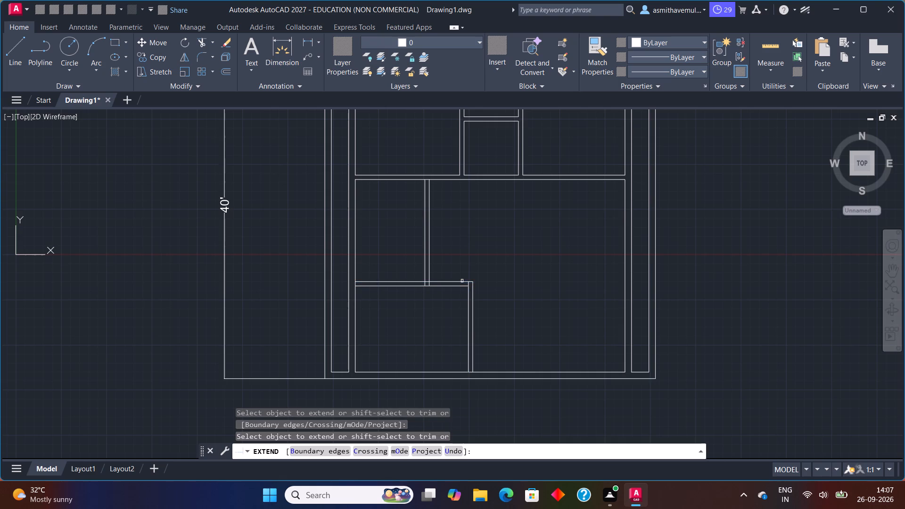
click(462, 287)
key(Escape)
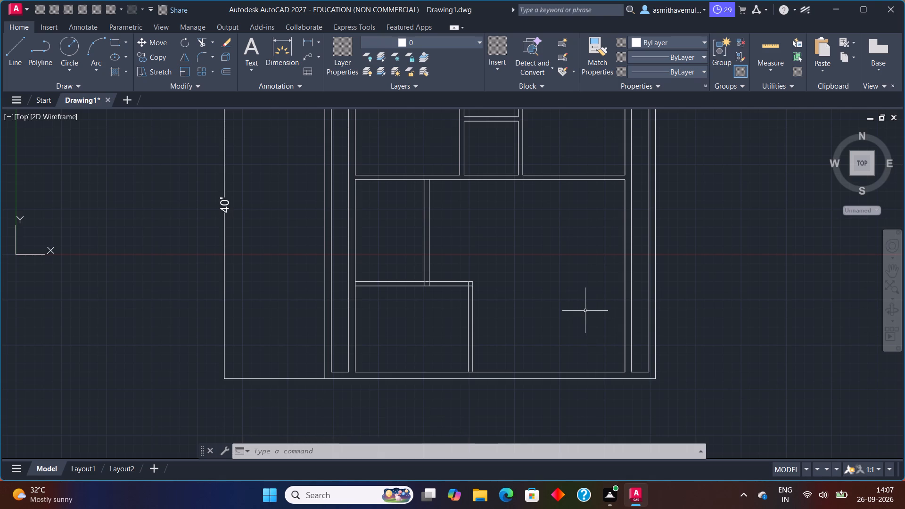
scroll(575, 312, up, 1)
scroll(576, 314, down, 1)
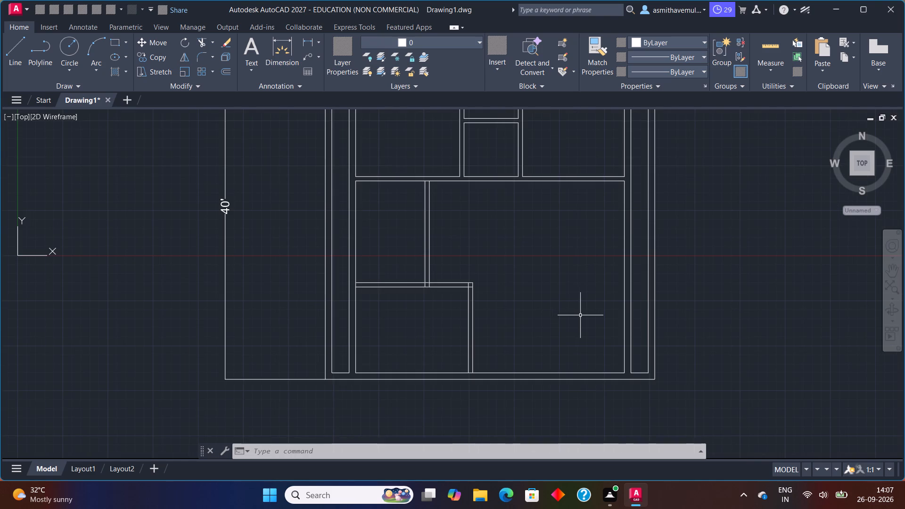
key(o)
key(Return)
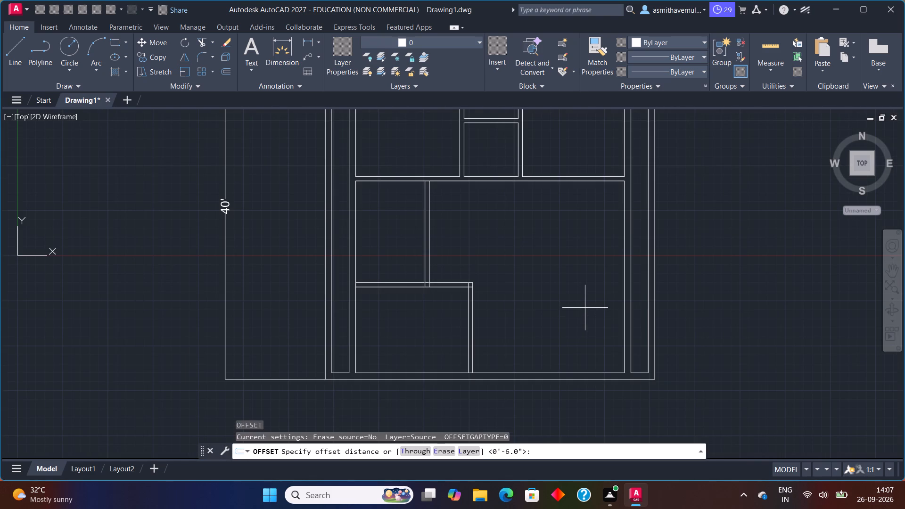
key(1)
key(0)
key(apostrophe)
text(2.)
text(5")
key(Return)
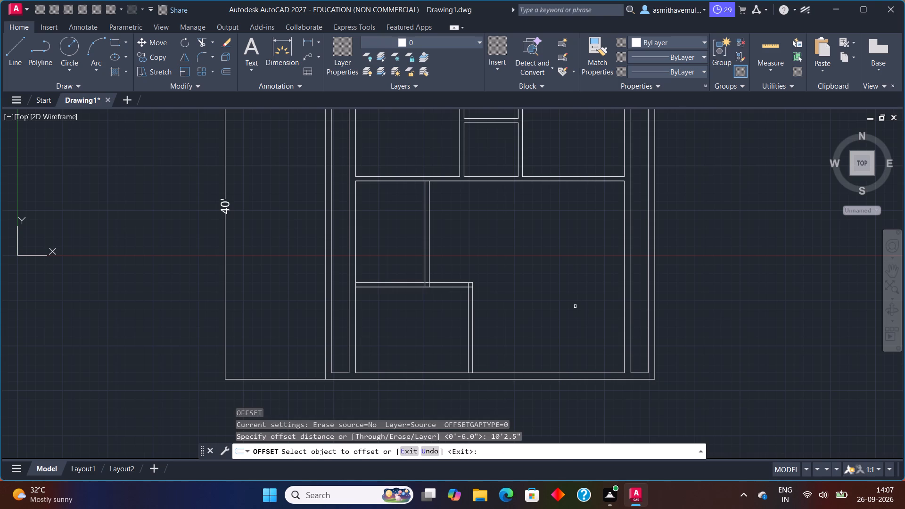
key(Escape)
Extend both horizontal partition lines above the lower-left room to the right inner wall line, closing off a lower-right room.
key(e)
key(x)
key(t)
key(e)
key(n)
key(d)
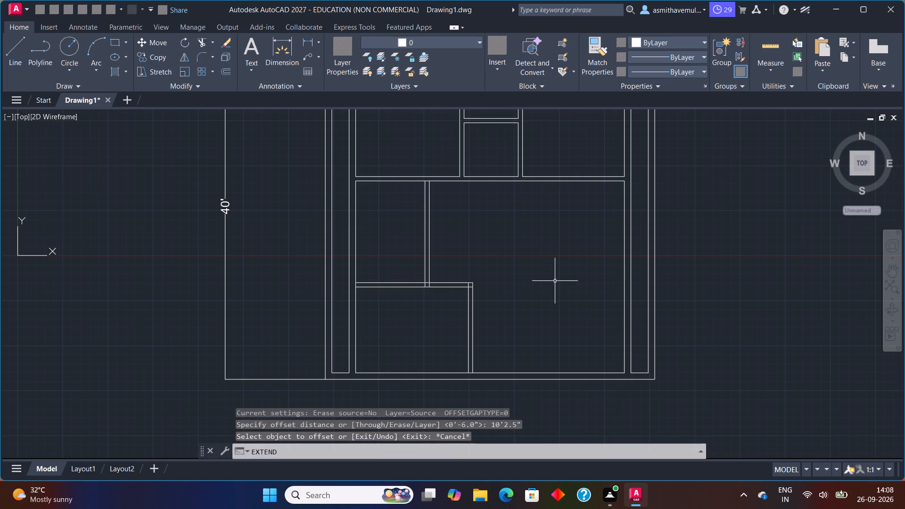
key(Return)
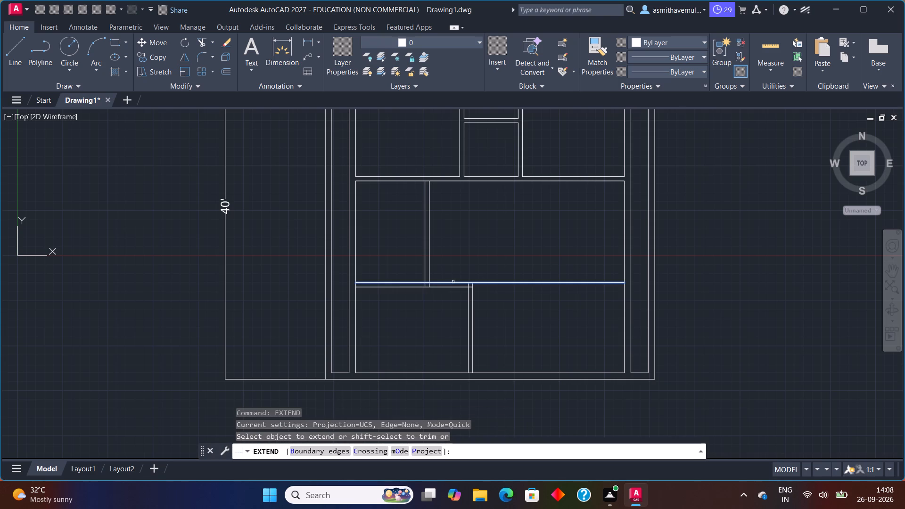
click(454, 282)
click(454, 287)
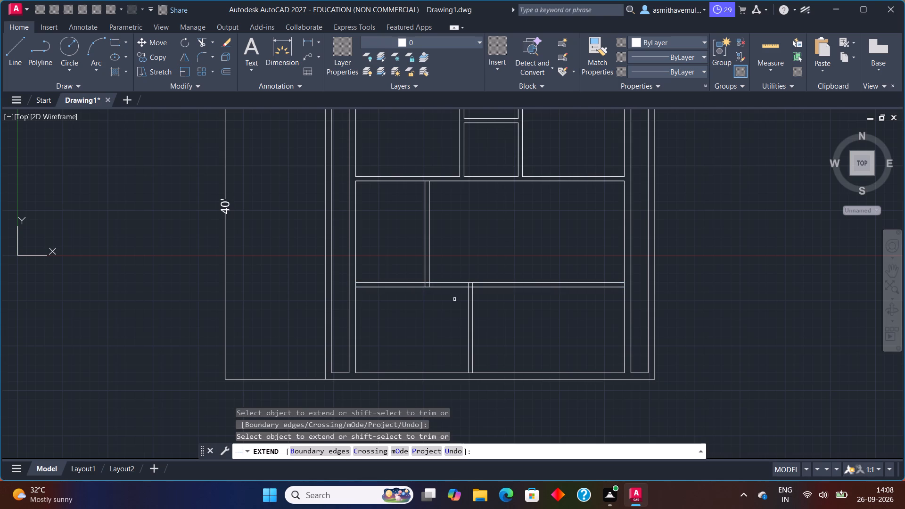
Offset the right inner wall line 4' to the left, into the lower-right room.
key(Escape)
scroll(468, 313, down, 1)
scroll(473, 303, up, 1)
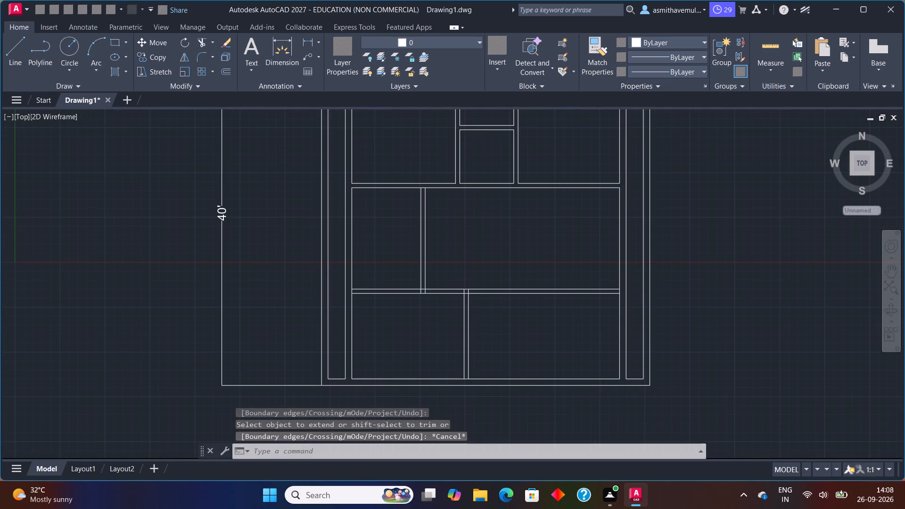
scroll(486, 331, up, 1)
scroll(501, 334, down, 1)
middle_drag(532, 343, 341, 343)
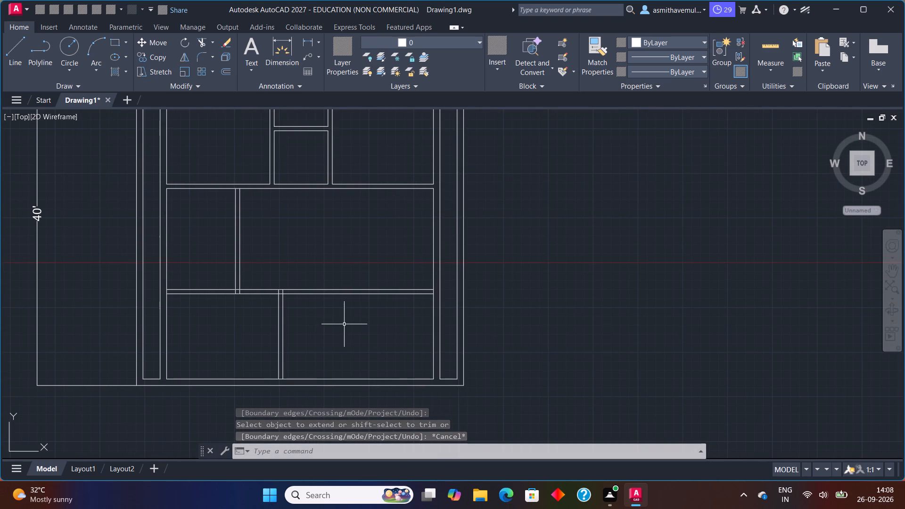
scroll(416, 333, up, 1)
middle_drag(418, 329, 418, 329)
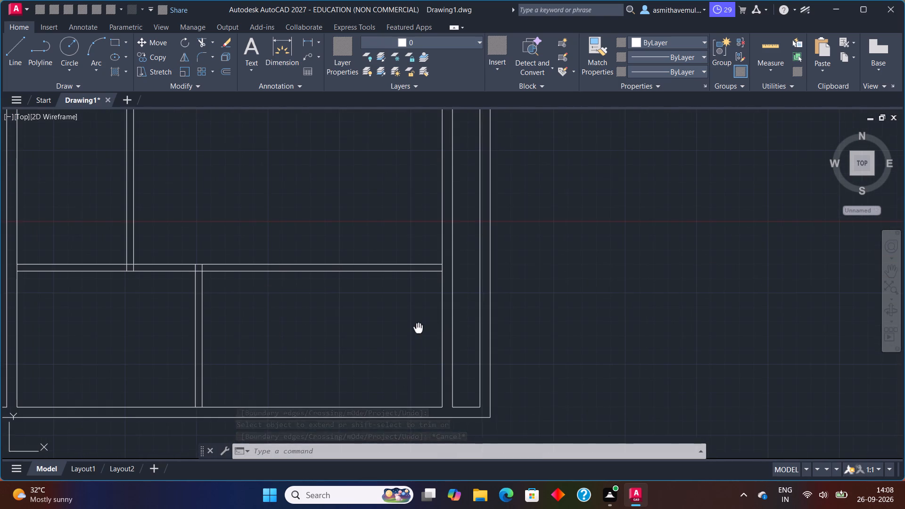
middle_drag(418, 329, 370, 344)
middle_drag(369, 365, 369, 304)
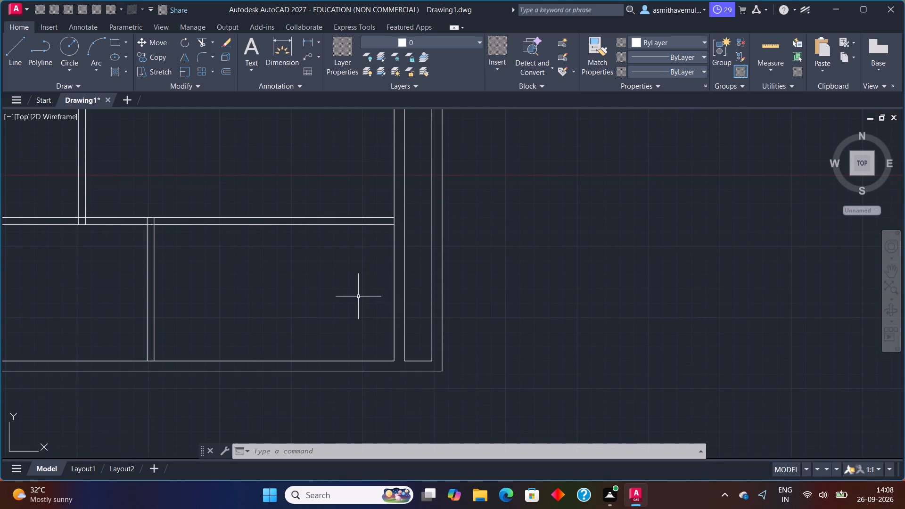
key(o)
key(Return)
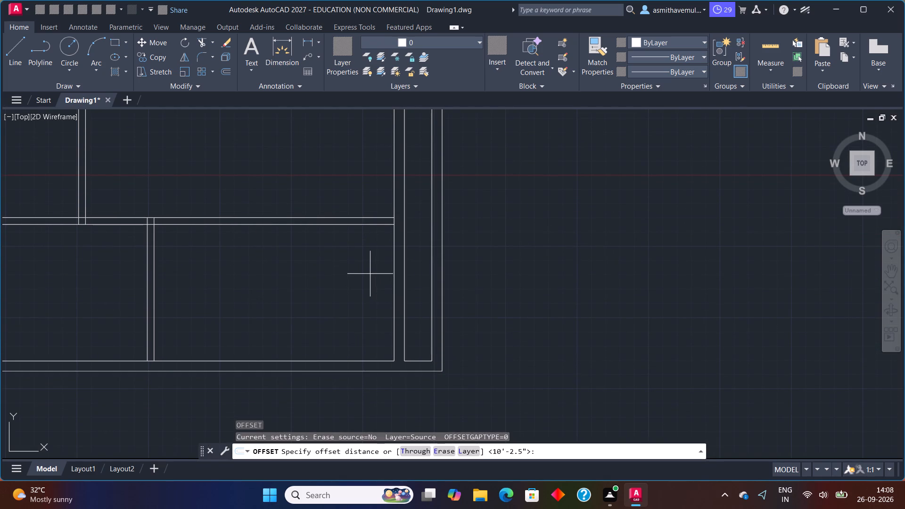
text(4')
key(Return)
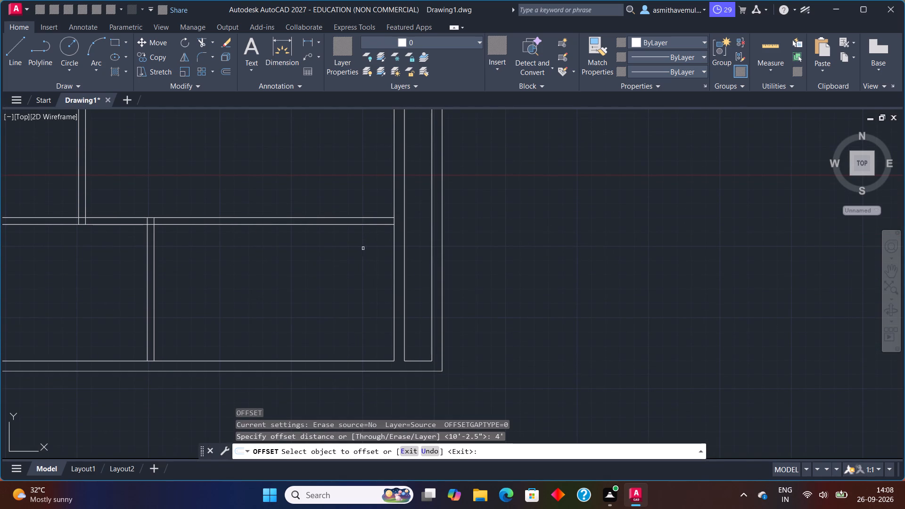
click(394, 302)
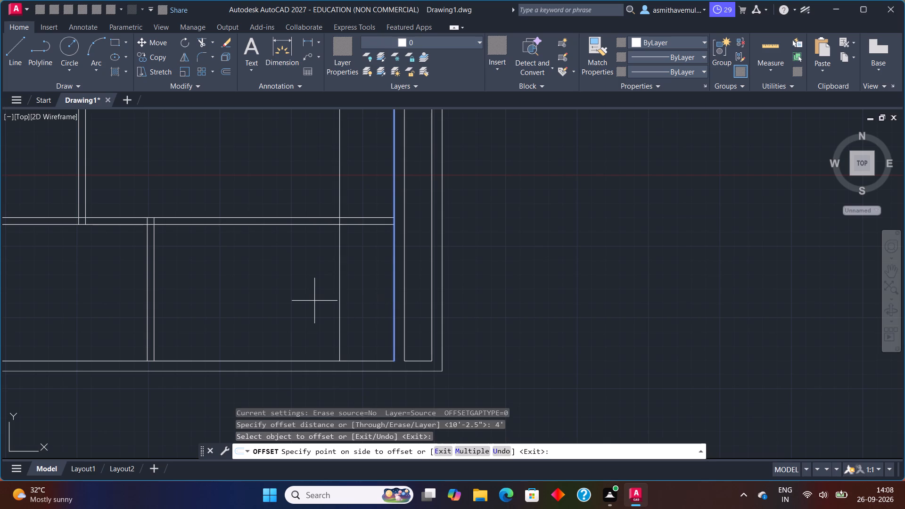
click(314, 301)
key(Escape)
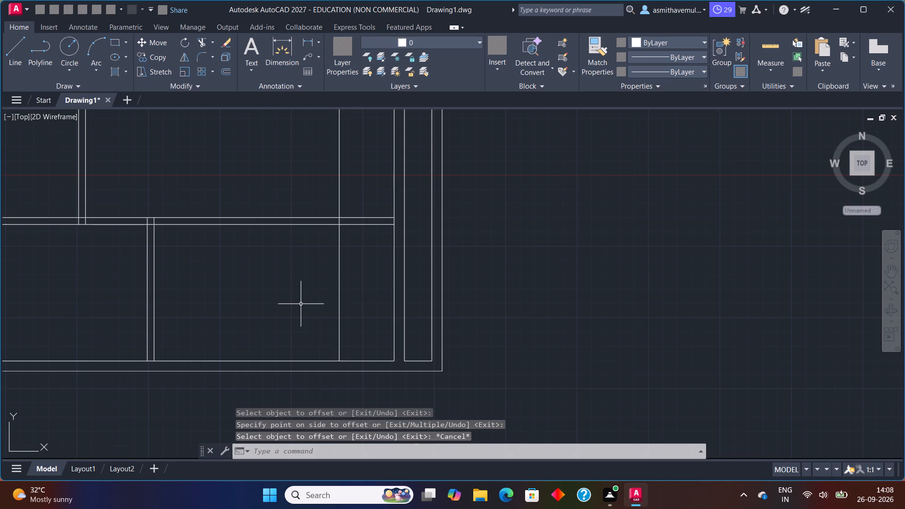
Offset the new vertical line in the lower-right room 6" to the left to give the partition its thickness.
key(o)
key(Return)
key(6)
key(shift+quotedbl)
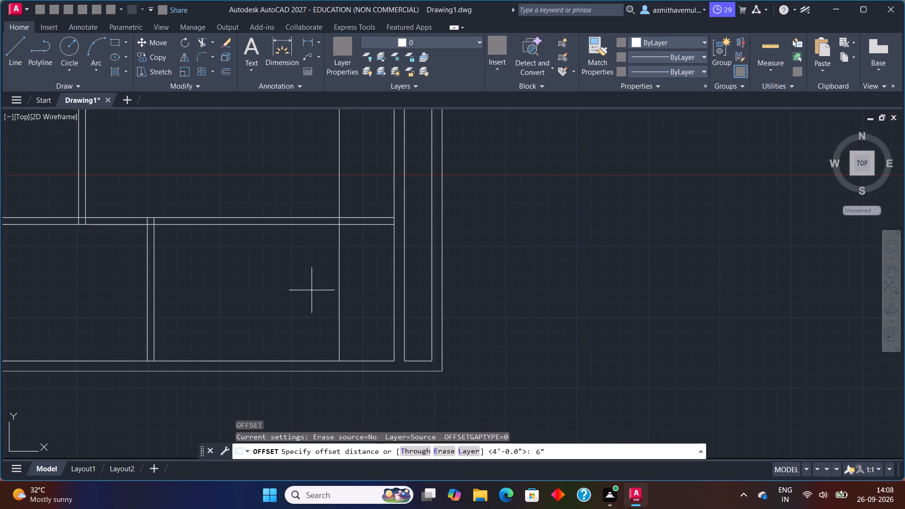
key(Return)
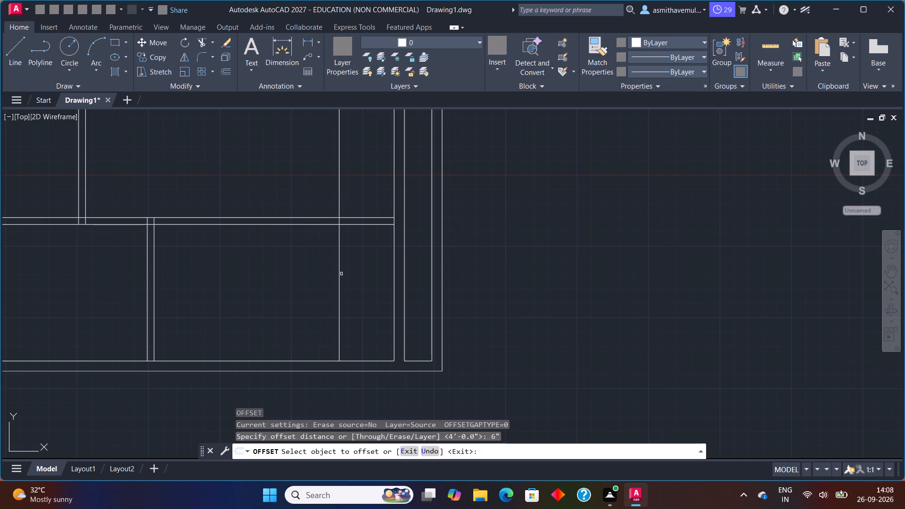
click(340, 275)
click(320, 282)
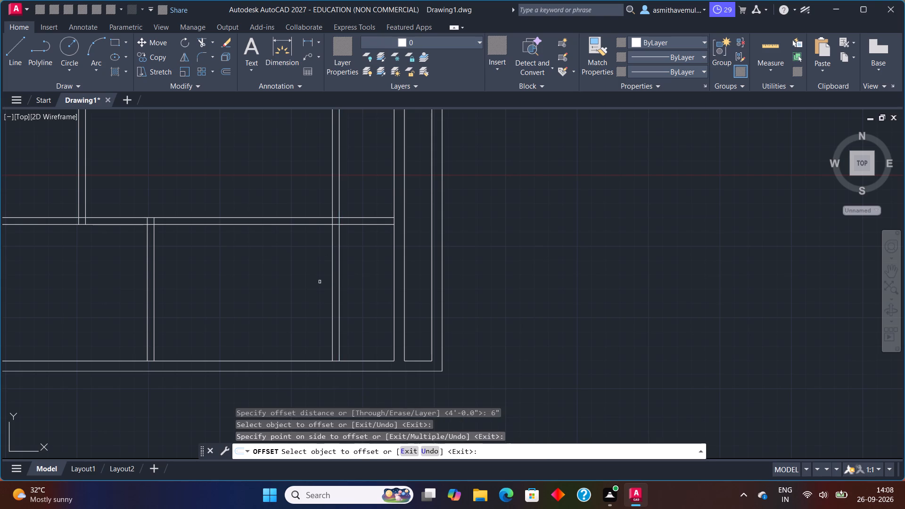
key(Escape)
Trim both lines of the new vertical partition above the horizontal partition.
key(t)
key(r)
key(i)
key(m)
key(Return)
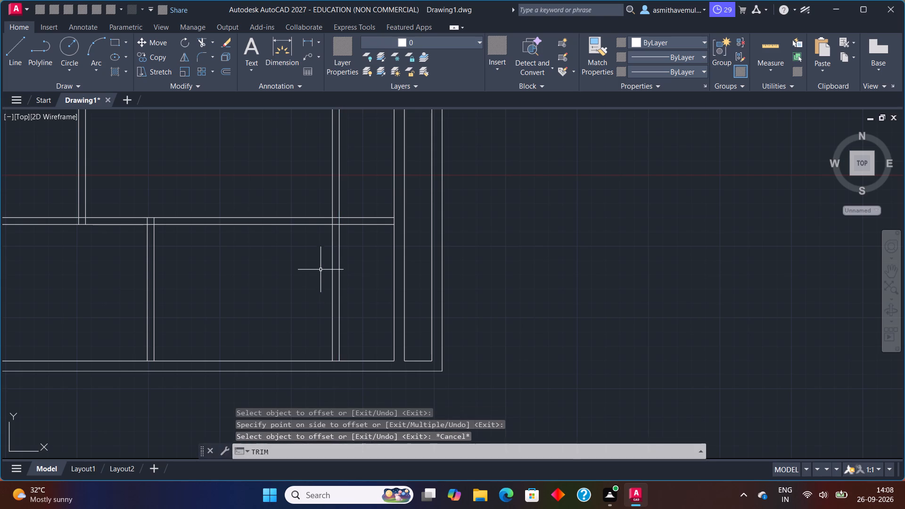
drag(370, 201, 259, 202)
key(Escape)
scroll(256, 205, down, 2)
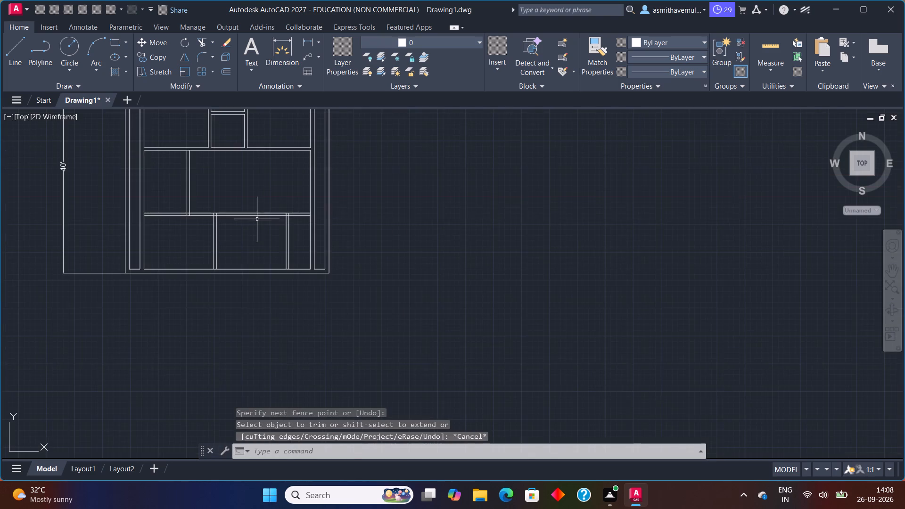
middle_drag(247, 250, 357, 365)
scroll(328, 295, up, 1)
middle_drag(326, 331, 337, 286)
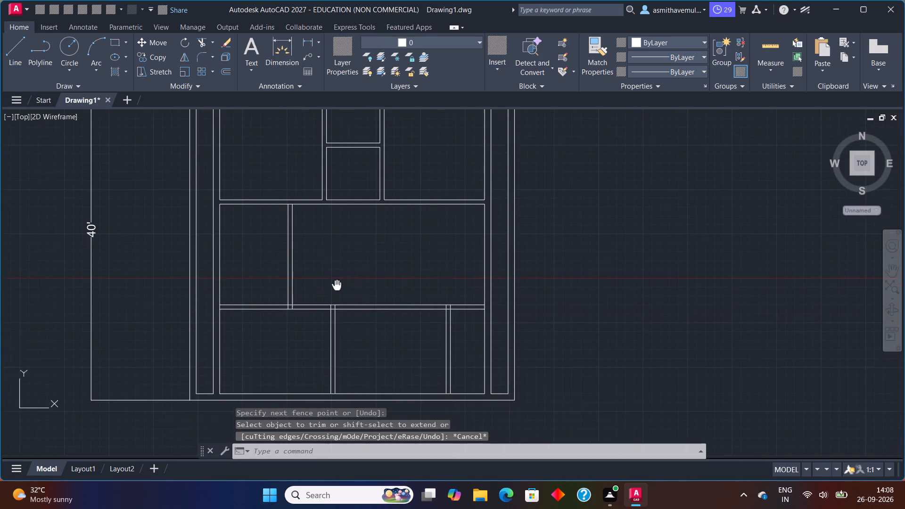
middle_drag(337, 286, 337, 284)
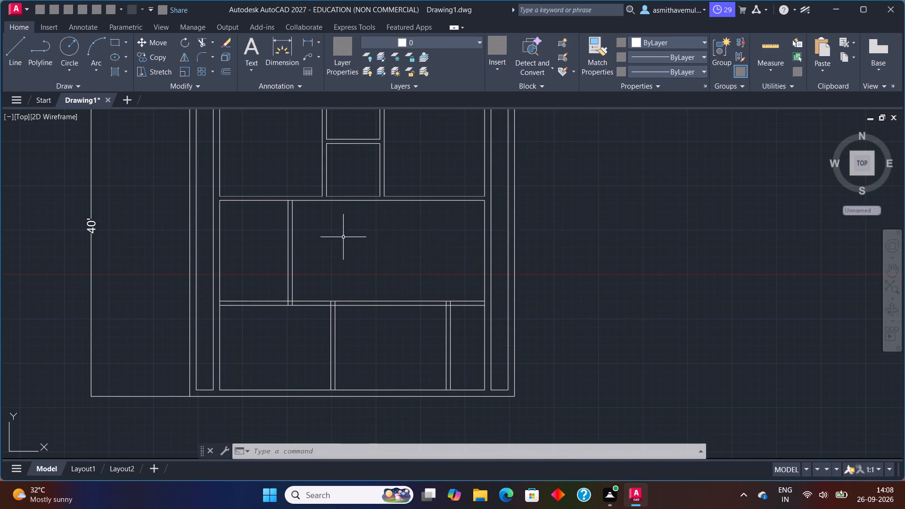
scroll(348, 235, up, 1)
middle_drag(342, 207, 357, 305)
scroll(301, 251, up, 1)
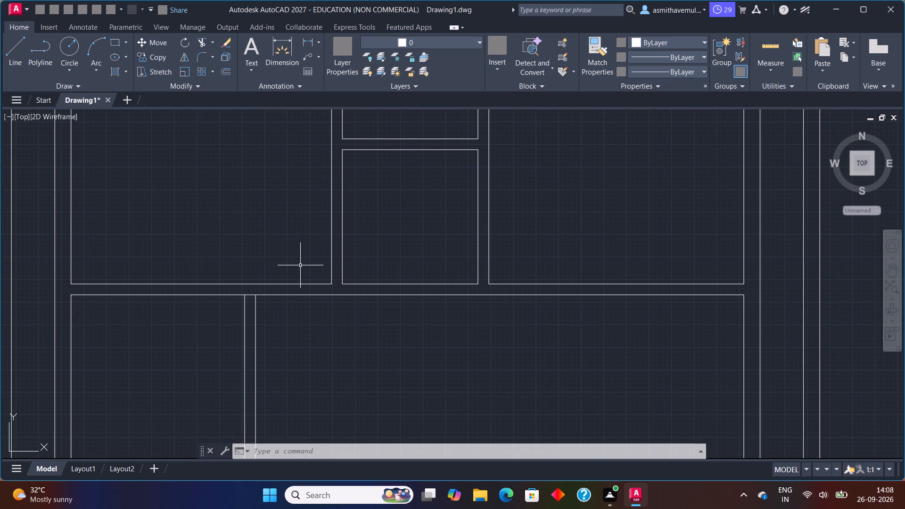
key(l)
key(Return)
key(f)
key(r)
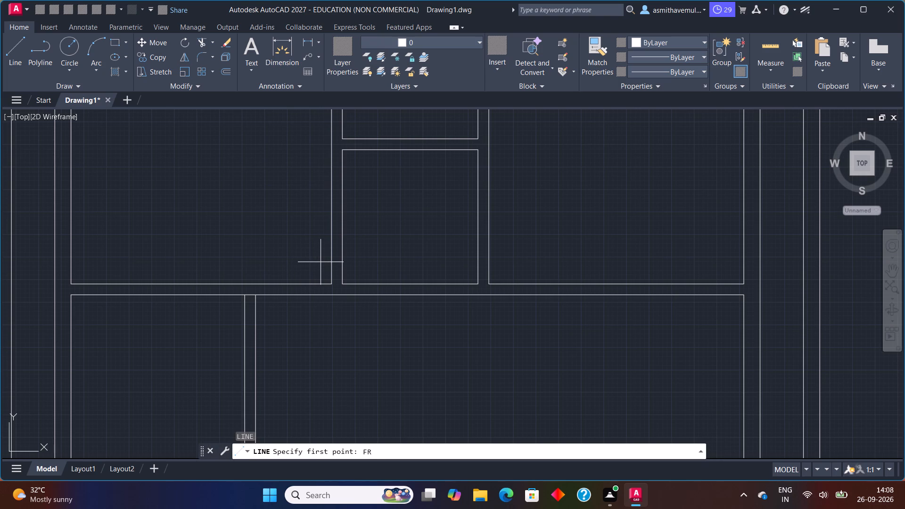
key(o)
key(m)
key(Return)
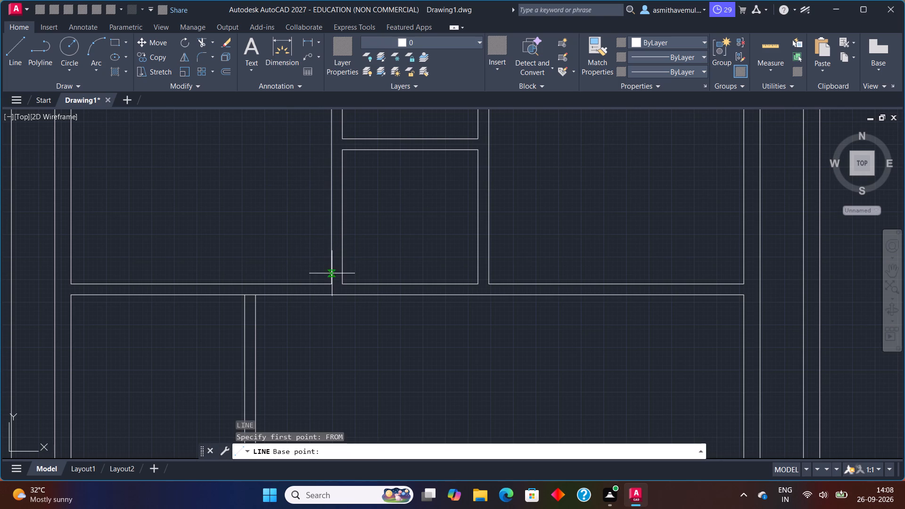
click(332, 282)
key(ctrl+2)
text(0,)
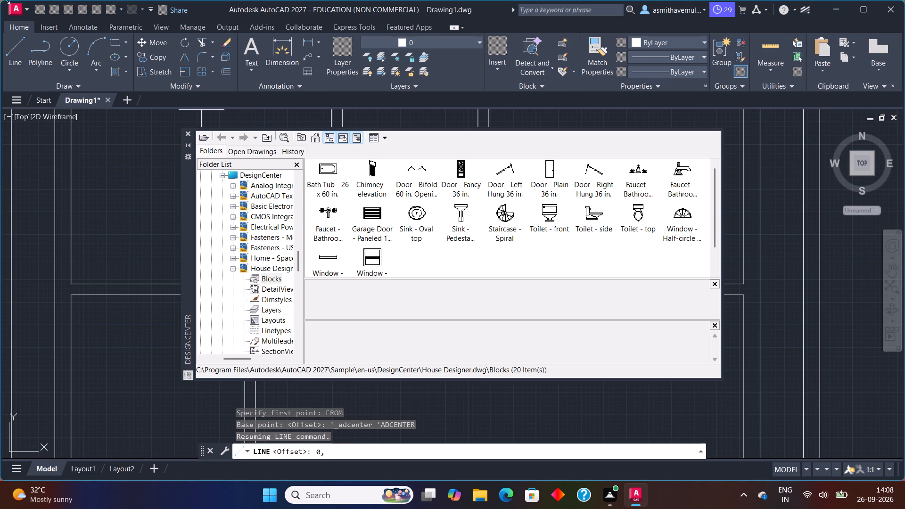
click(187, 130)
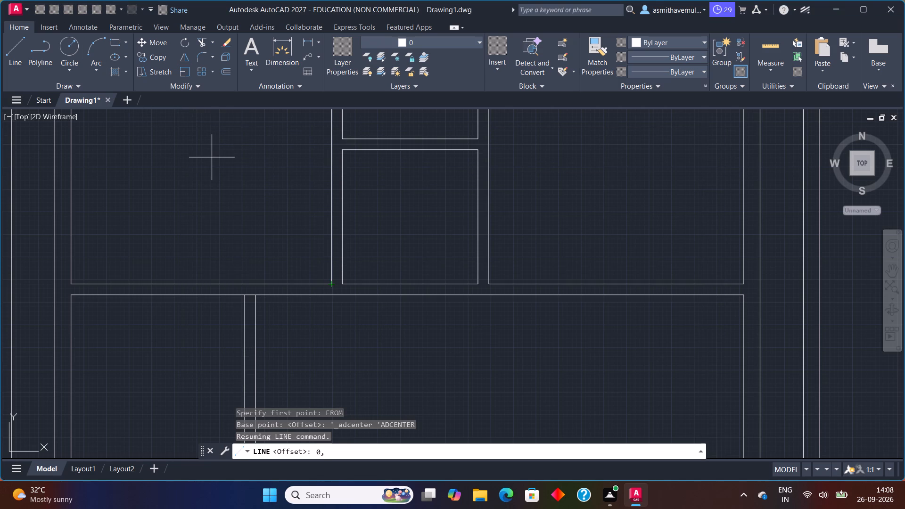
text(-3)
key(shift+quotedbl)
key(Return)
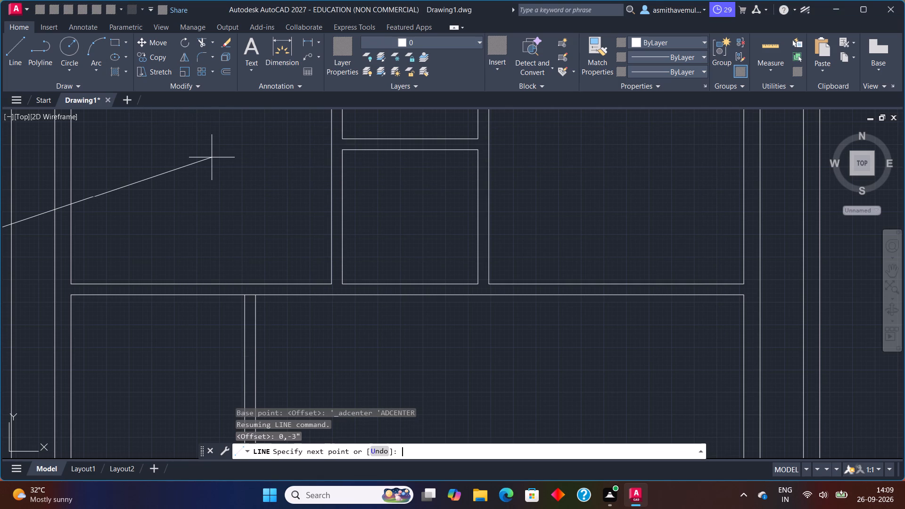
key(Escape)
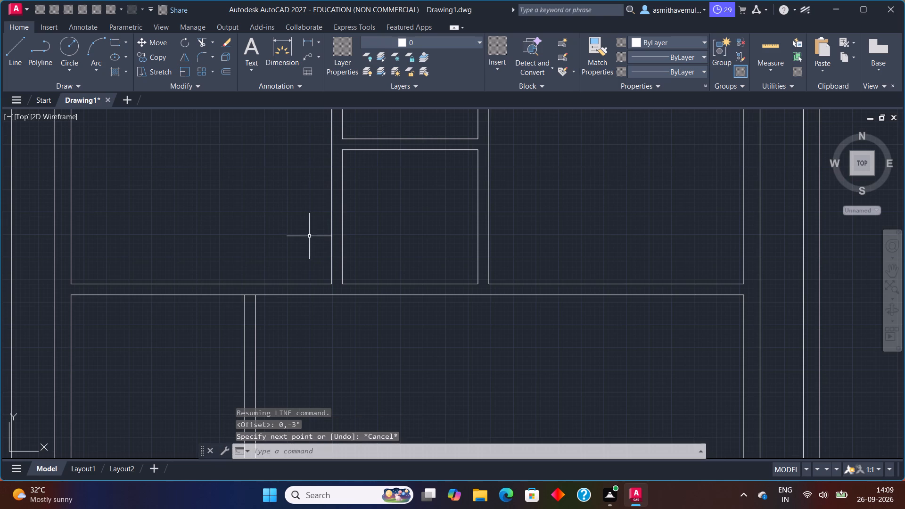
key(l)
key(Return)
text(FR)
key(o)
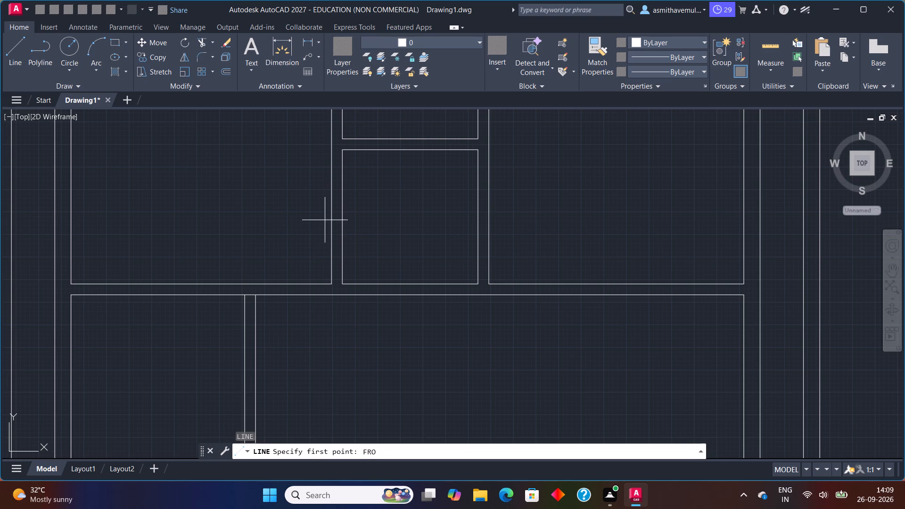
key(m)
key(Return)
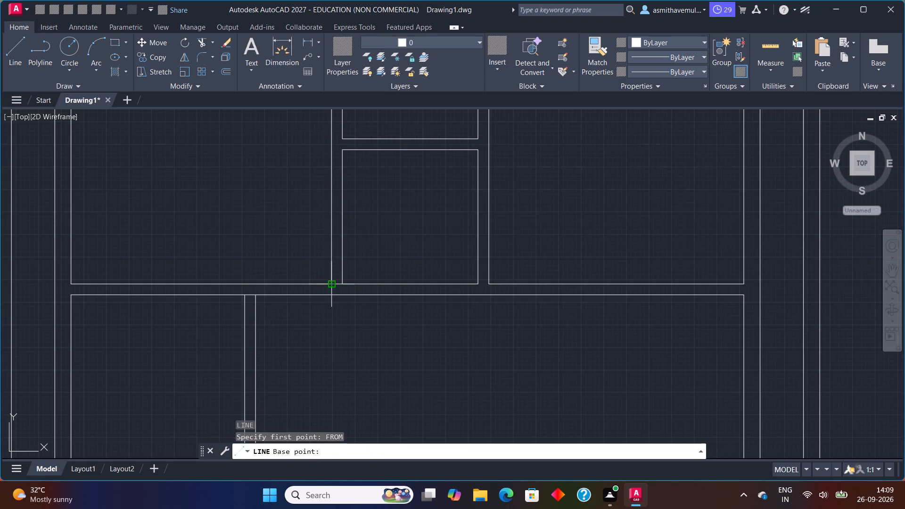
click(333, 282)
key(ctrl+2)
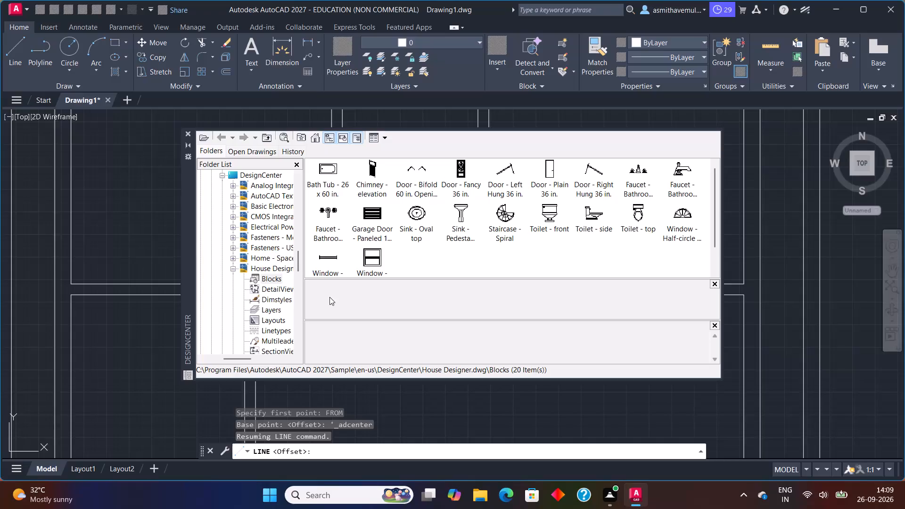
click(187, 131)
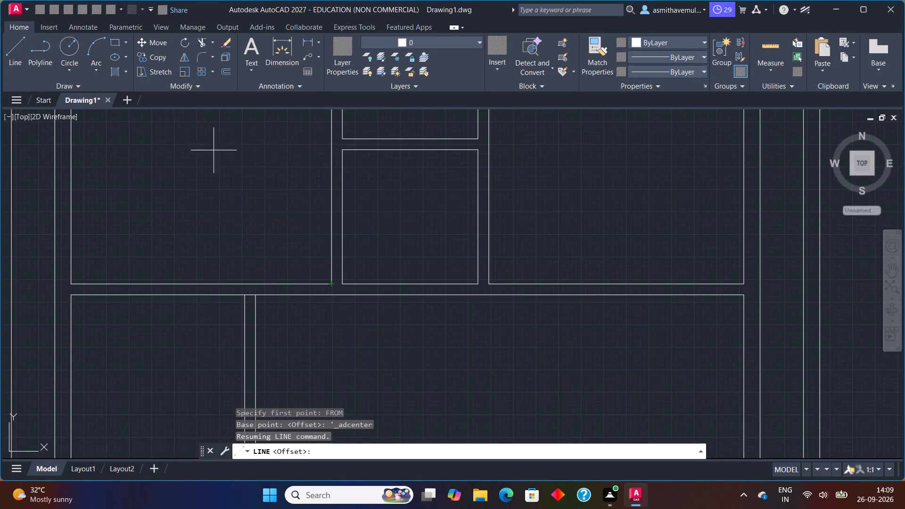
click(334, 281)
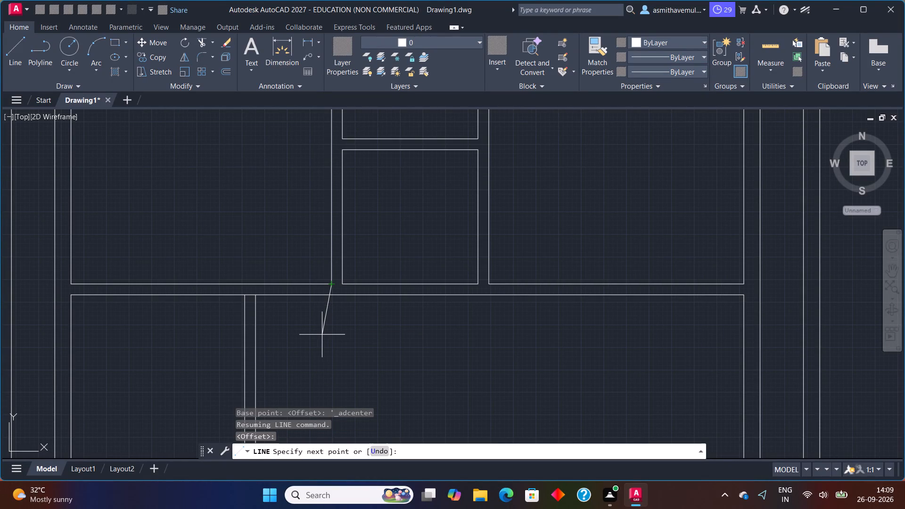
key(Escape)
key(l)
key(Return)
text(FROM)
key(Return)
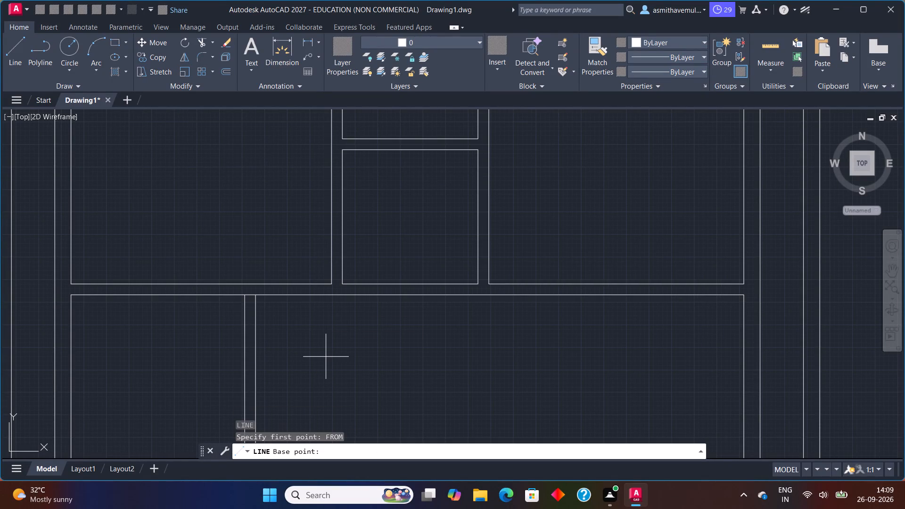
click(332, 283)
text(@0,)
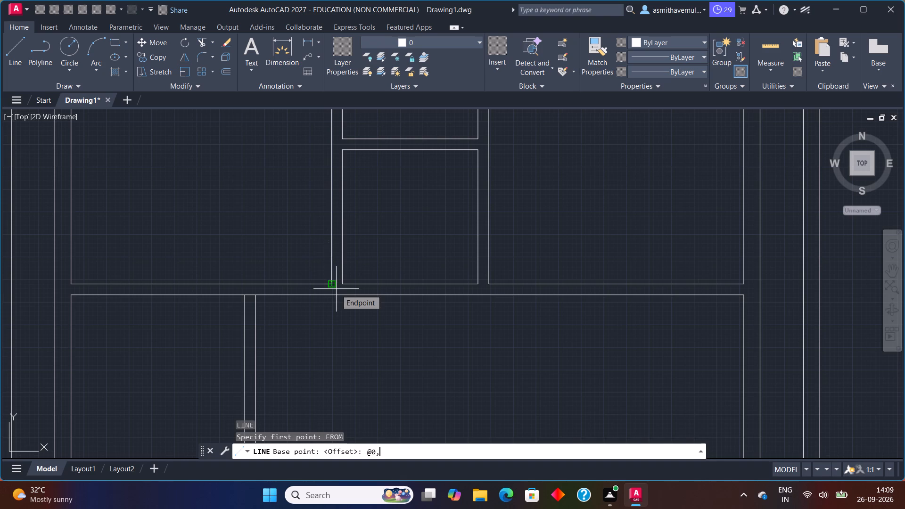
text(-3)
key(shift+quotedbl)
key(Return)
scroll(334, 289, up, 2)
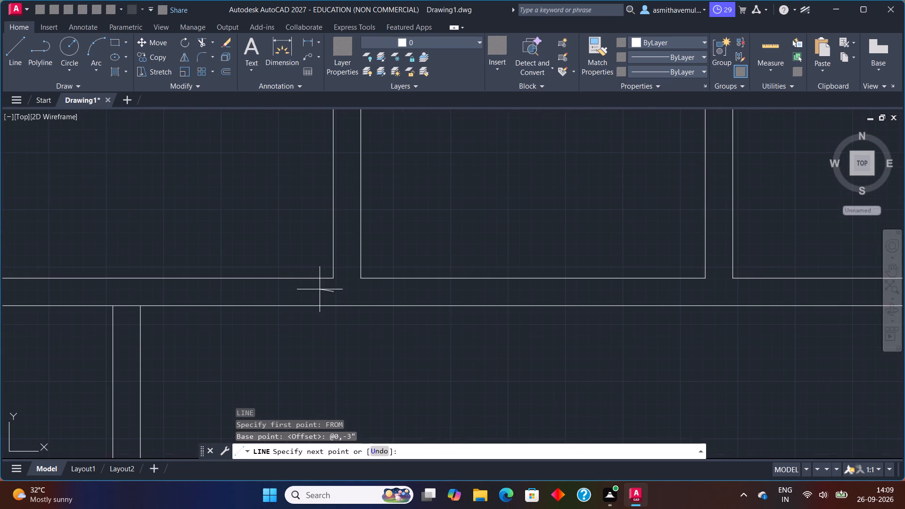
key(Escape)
Draw a short line across the horizontal partition, starting 3" left of the corner where it meets the left vertical partition.
key(l)
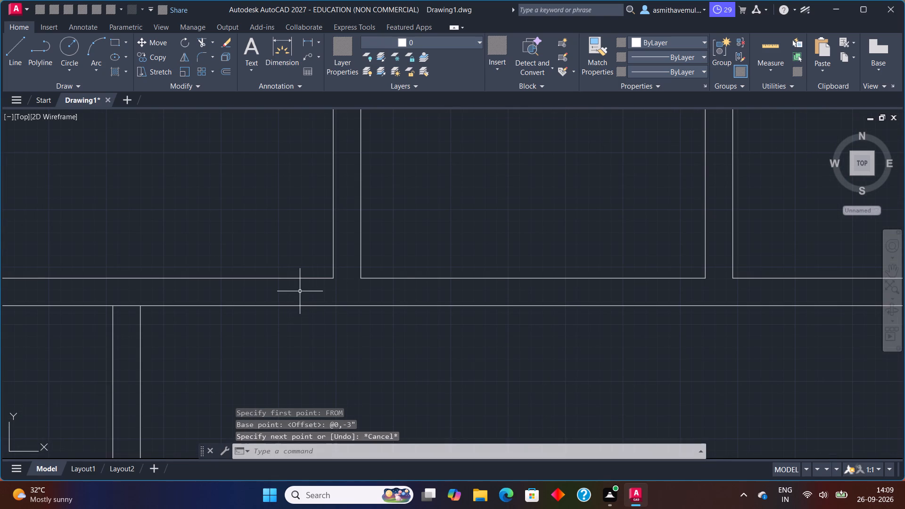
key(Return)
text(FROM)
key(Return)
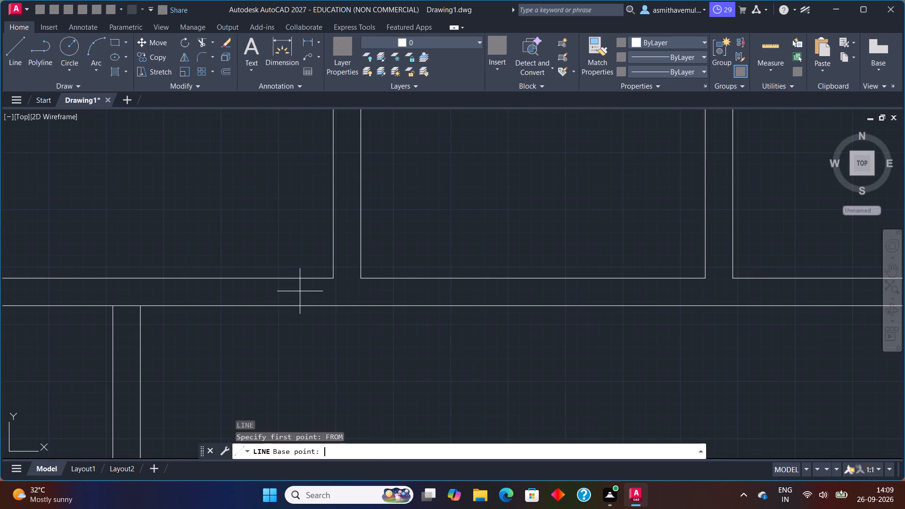
click(337, 281)
text(@-3",0)
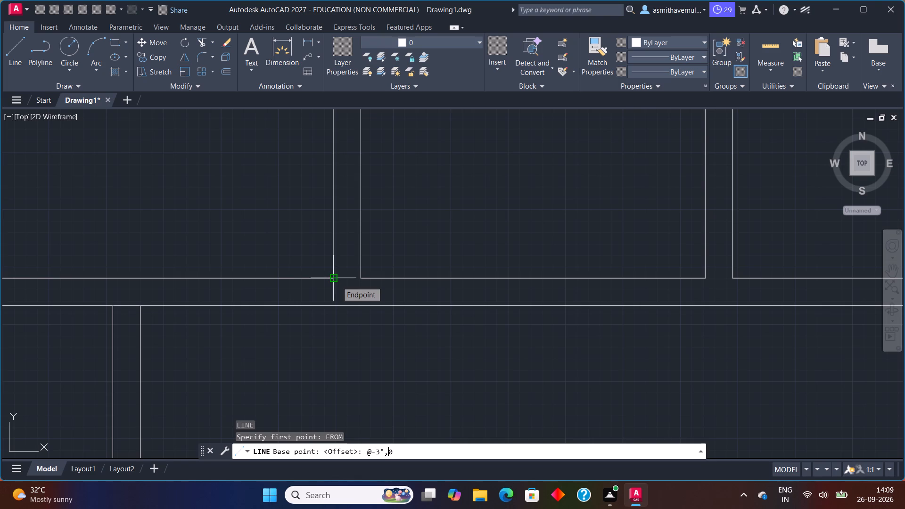
key(Return)
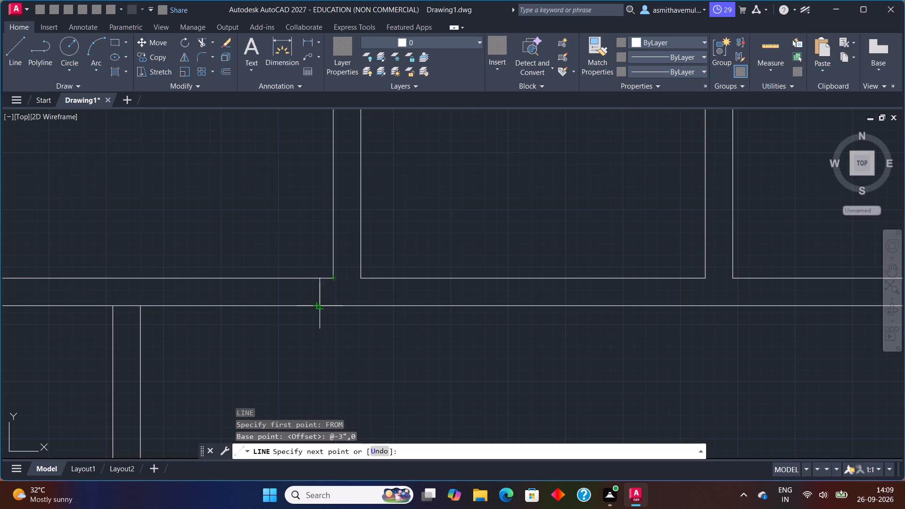
click(319, 308)
key(Escape)
Offset the short line across the horizontal partition 3" to the left.
key(o)
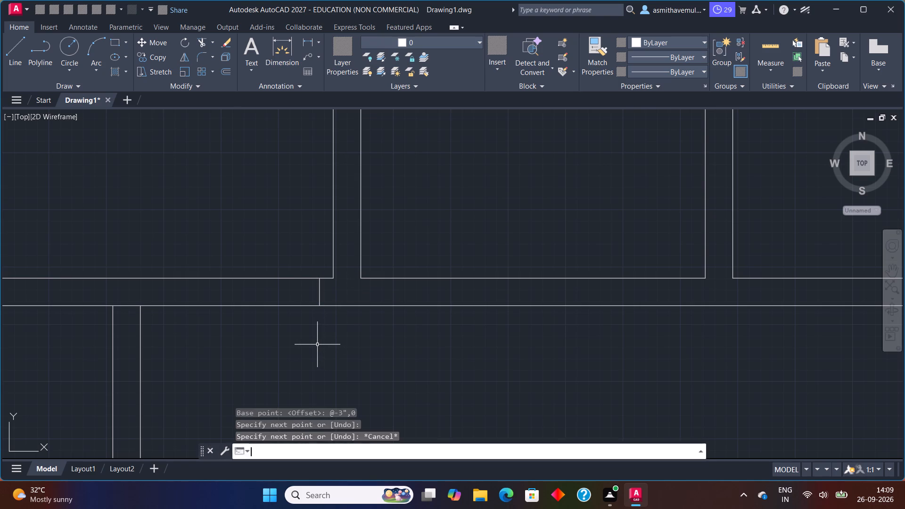
key(Return)
key(3)
key(shift+quotedbl)
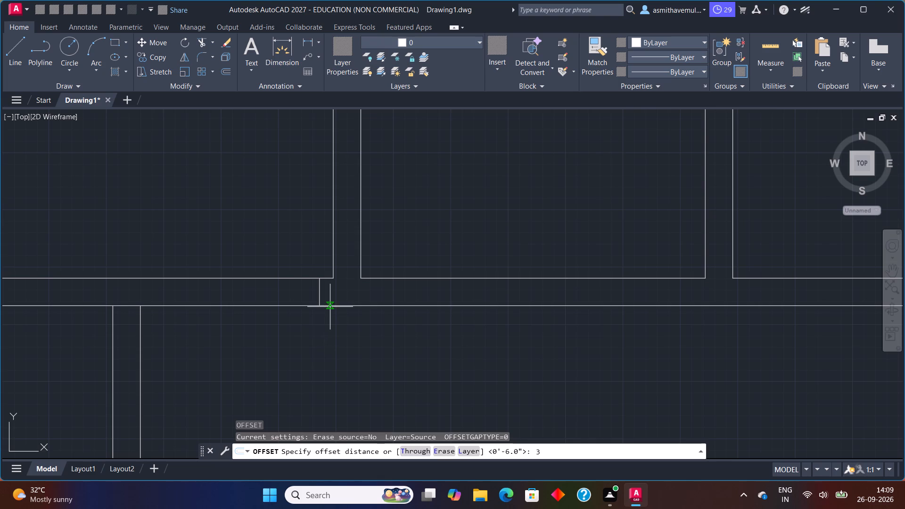
key(Return)
click(320, 296)
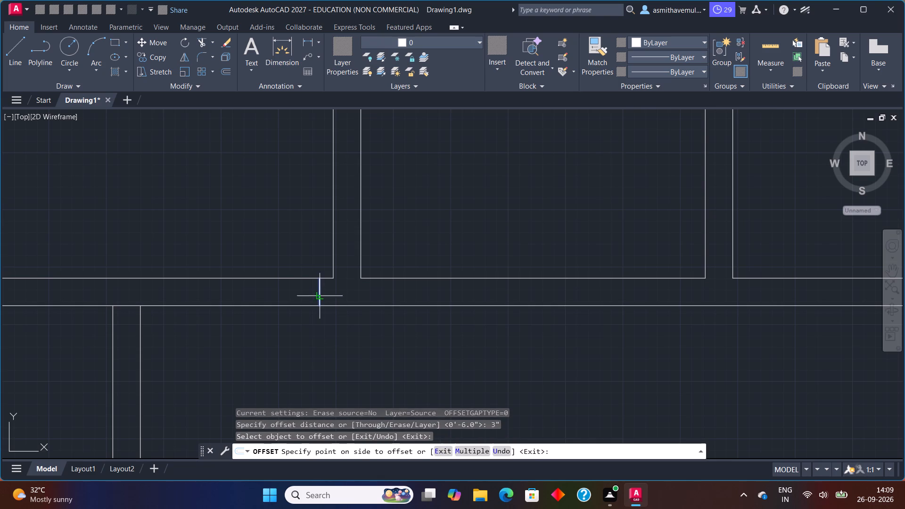
click(302, 296)
key(Escape)
Offset the new left jamb line 3' to the left along the horizontal partition.
key(o)
key(Return)
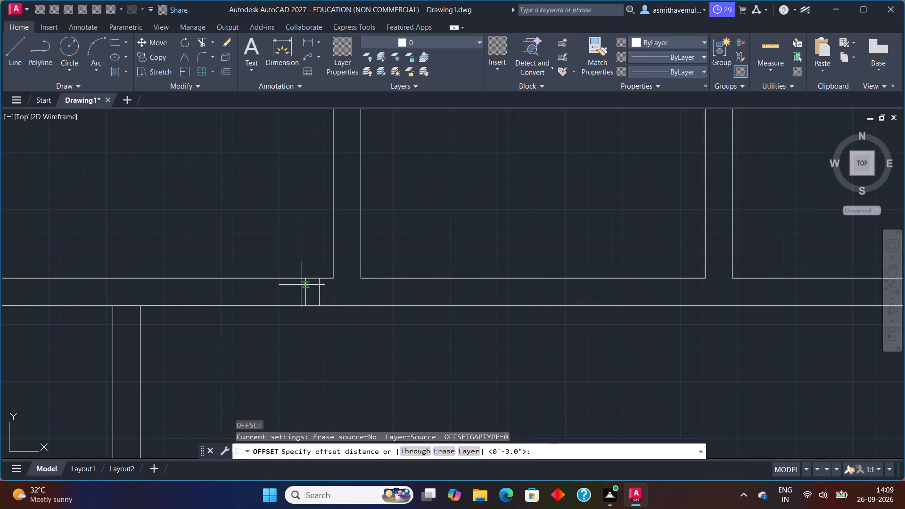
key(3)
key(apostrophe)
key(Return)
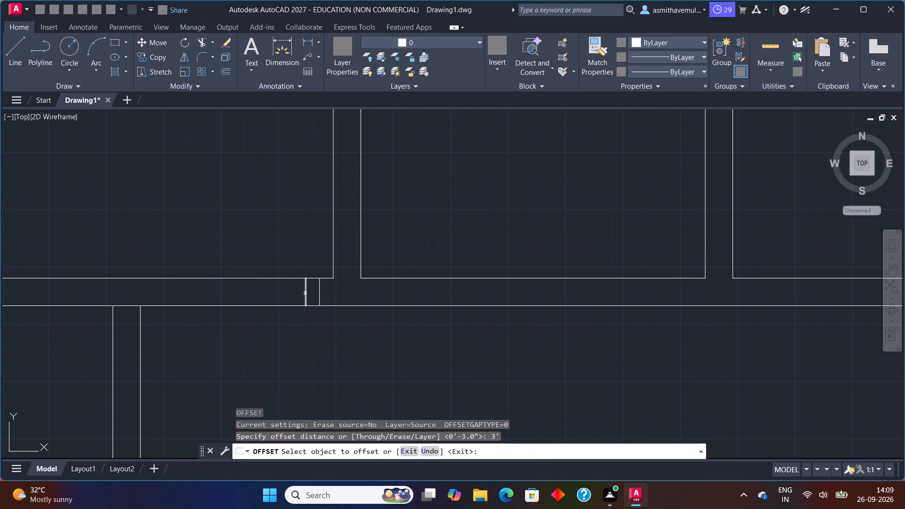
click(305, 294)
click(283, 296)
key(Escape)
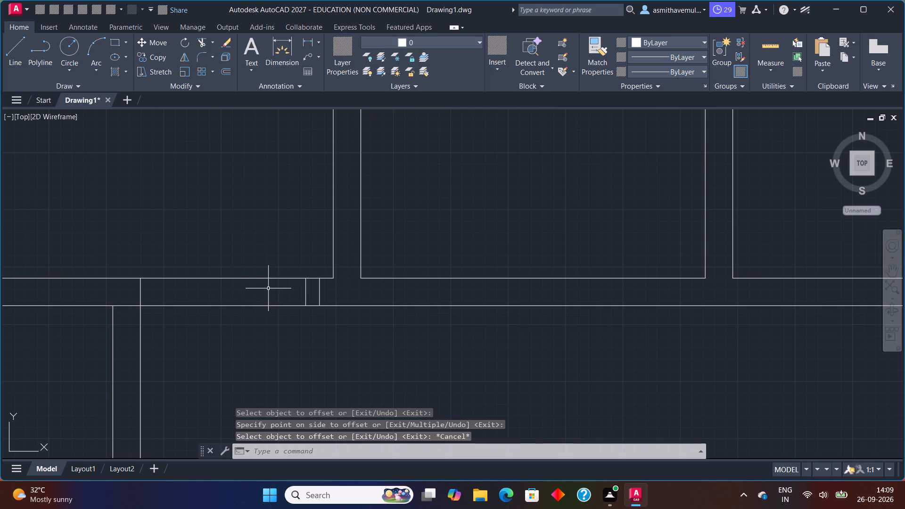
Offset the same jamb line 2'9" to the left to mark the opposite inner jamb of the doorway.
click(139, 294)
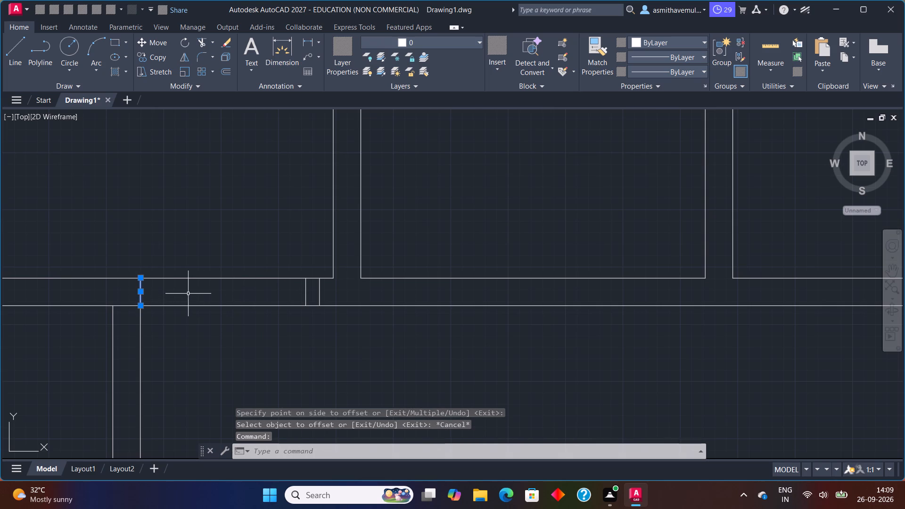
key(Escape)
key(o)
key(Return)
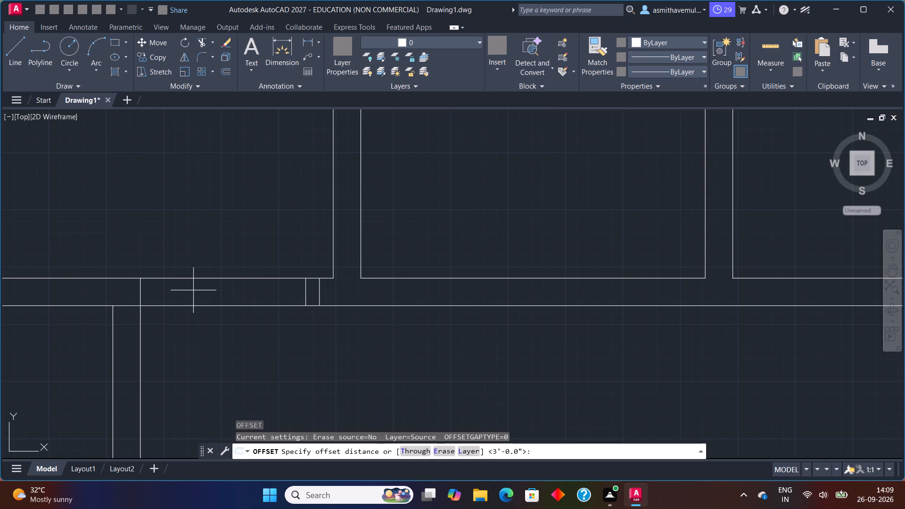
key(2)
key(apostrophe)
key(9)
key(shift+quotedbl)
key(Return)
click(138, 288)
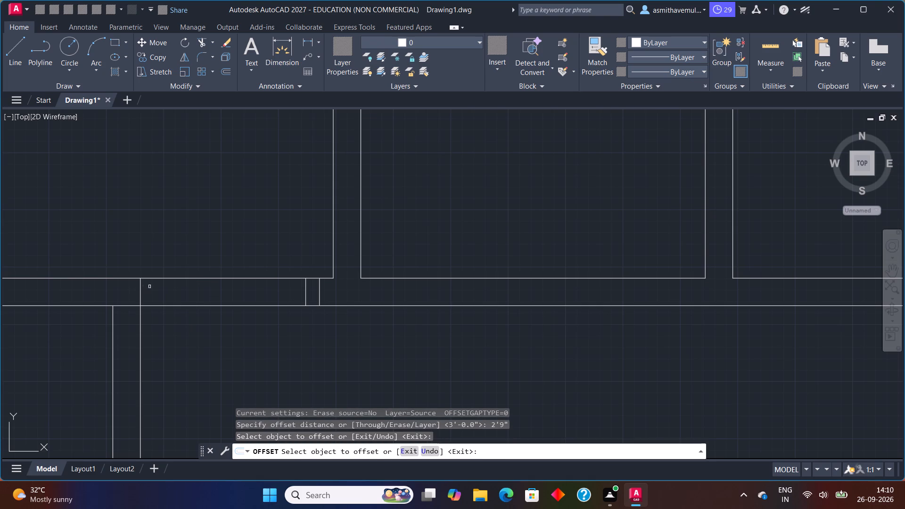
click(305, 293)
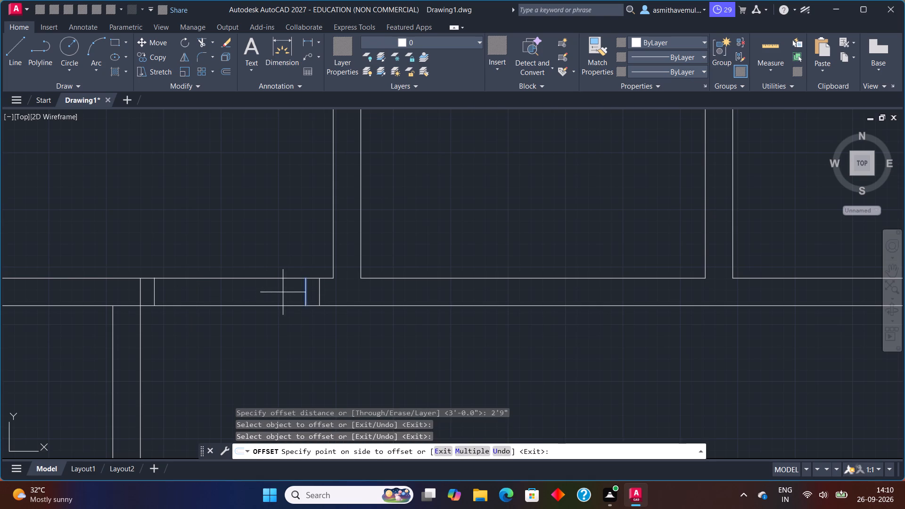
click(277, 293)
key(Escape)
Trim the horizontal partition's lower line between the two lines of the lower vertical partition to open their junction.
text(TR)
key(i)
key(m)
key(Return)
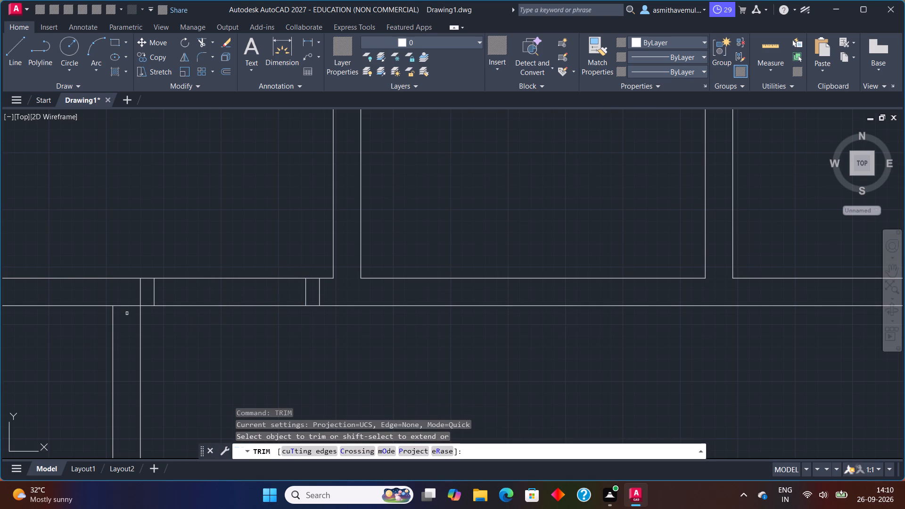
click(127, 308)
click(127, 305)
key(Escape)
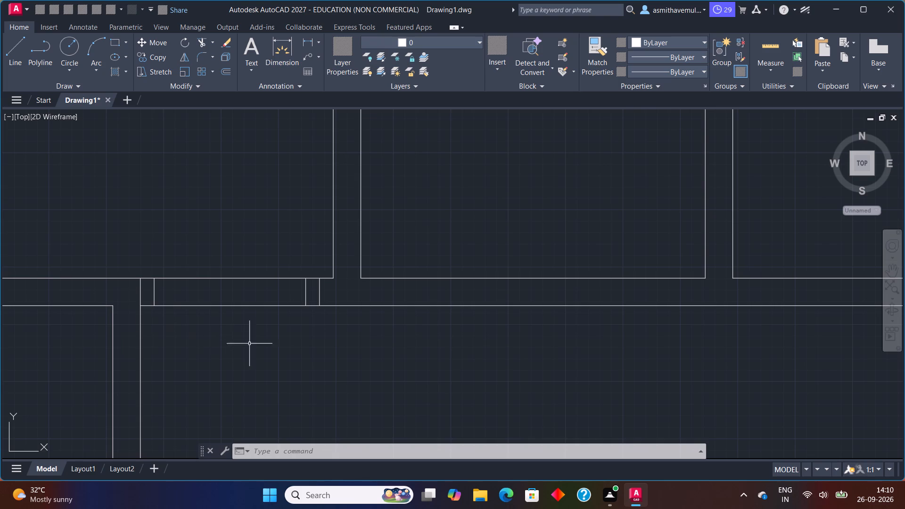
Trim both horizontal partition lines between the two inner jamb lines to cut the door opening.
key(t)
key(r)
key(i)
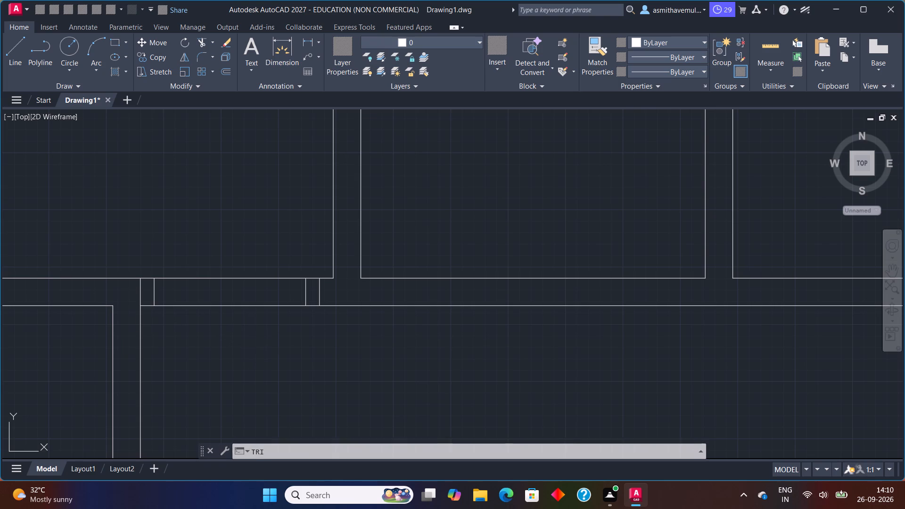
key(m)
key(Return)
drag(257, 333, 206, 209)
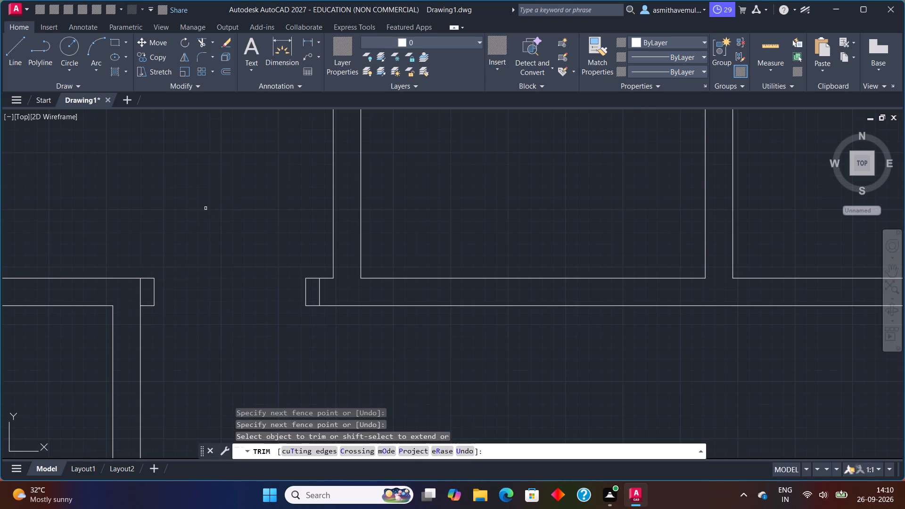
key(Escape)
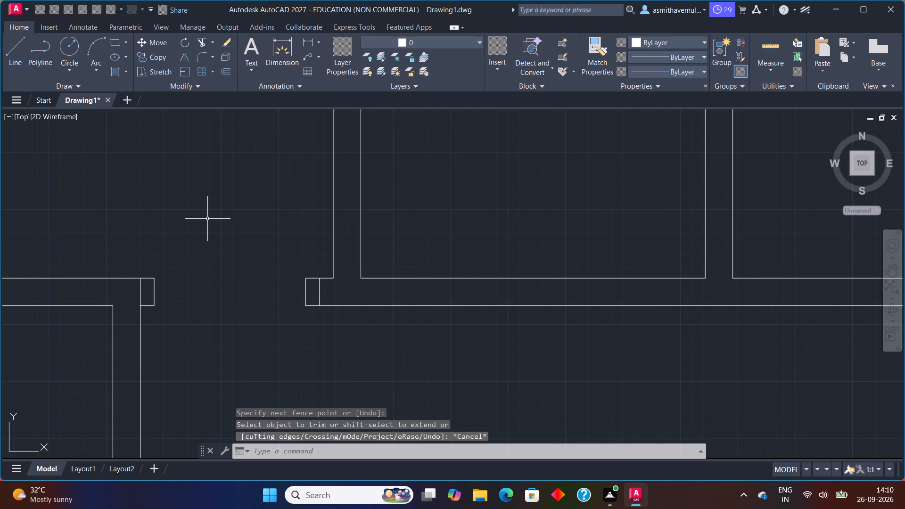
Draw a 3" by 3' rectangle as the door leaf, rising from the upper corner of the opening's right jamb.
key(r)
text(EC)
key(Return)
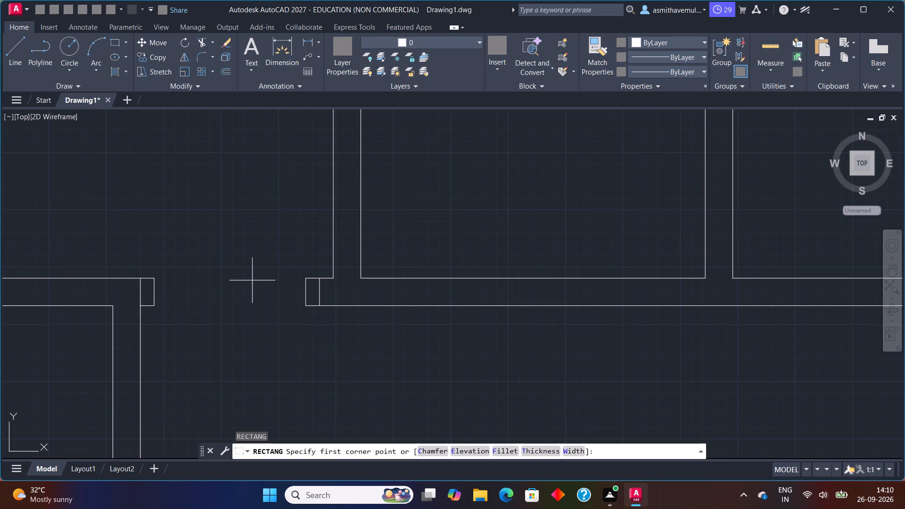
click(308, 279)
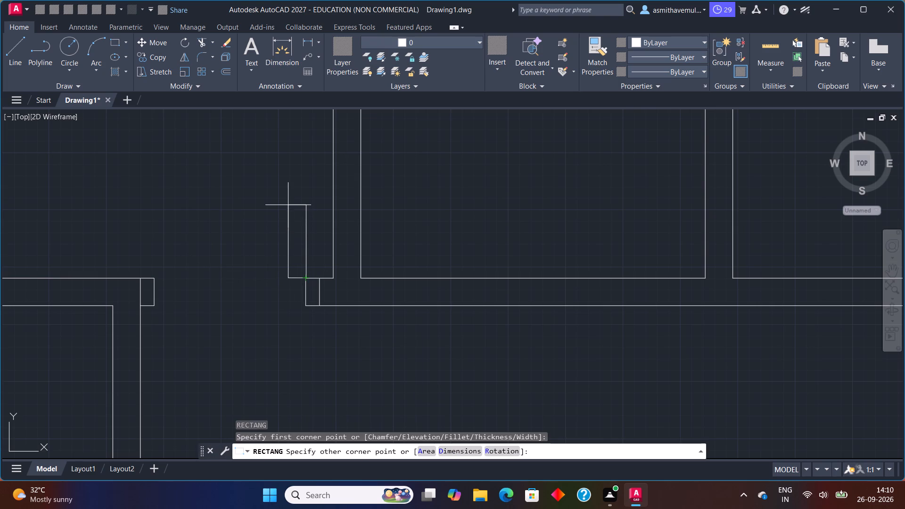
key(d)
key(Return)
key(3)
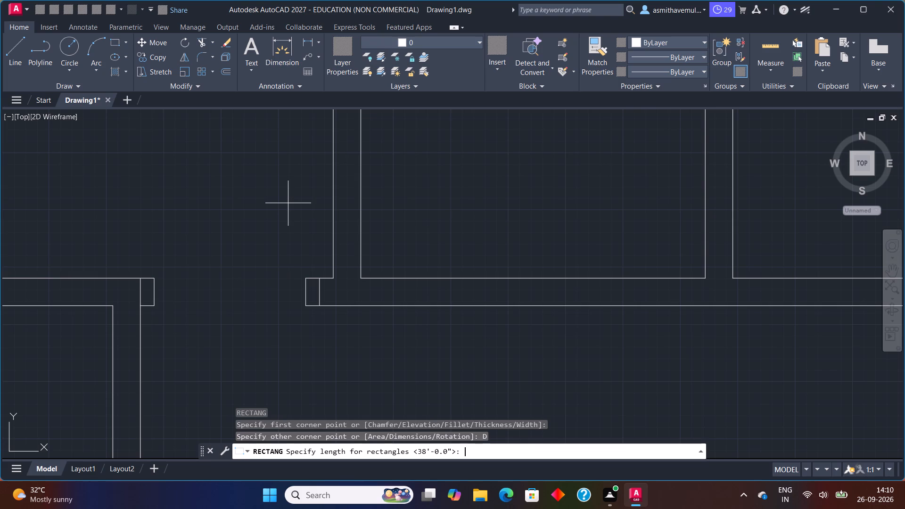
key(shift+quotedbl)
key(Return)
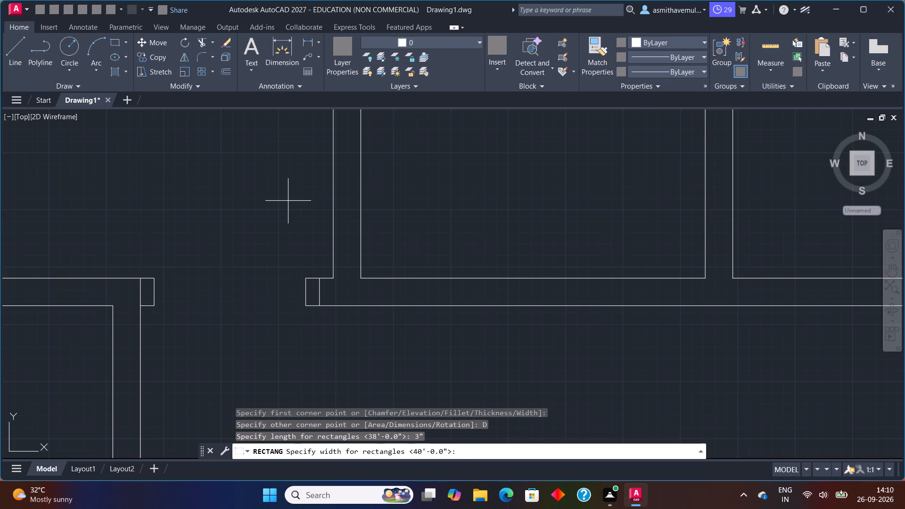
text(3')
key(Return)
click(288, 200)
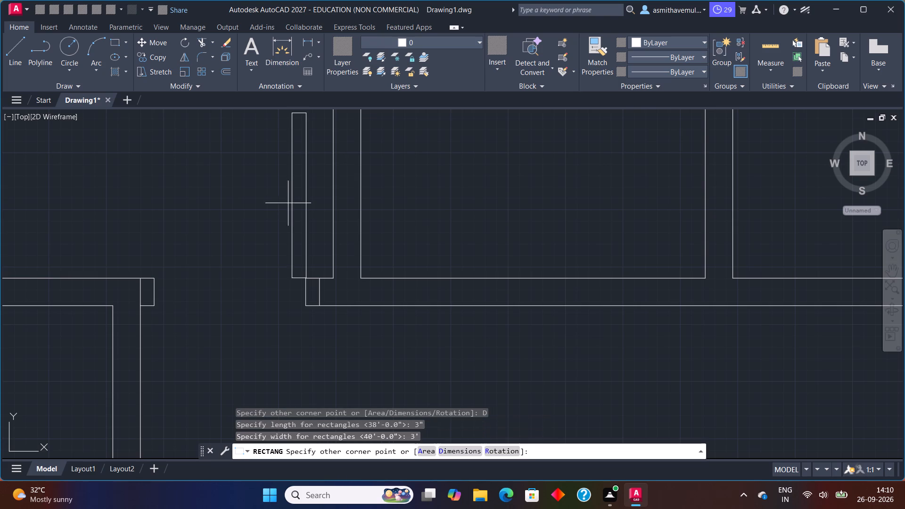
middle_drag(290, 203, 296, 253)
click(296, 251)
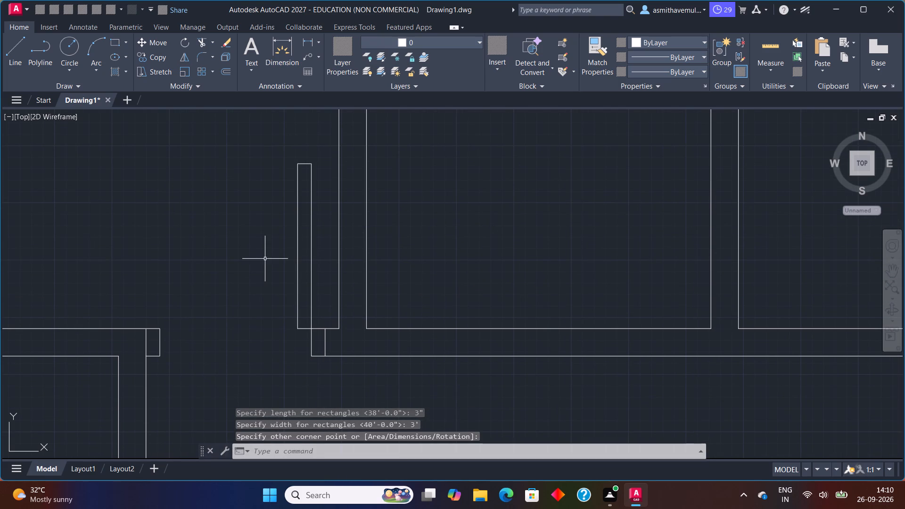
Draw a three-point door swing arc through the leaf's top right and top left corners to the left jamb's upper corner.
key(a)
key(r)
key(c)
key(Return)
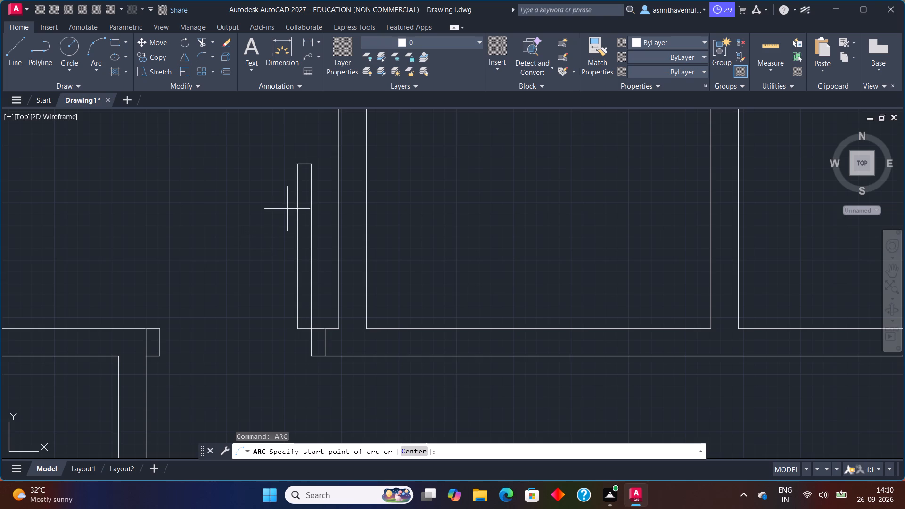
click(310, 165)
click(299, 165)
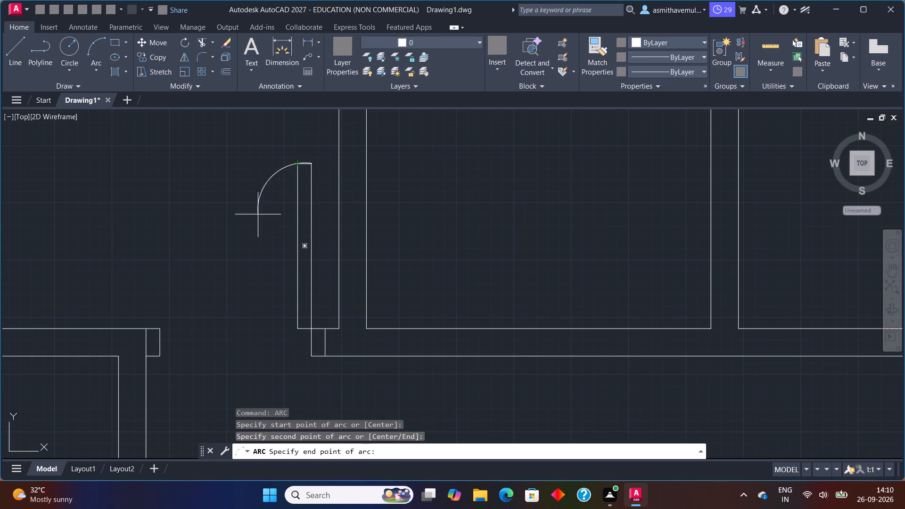
click(161, 331)
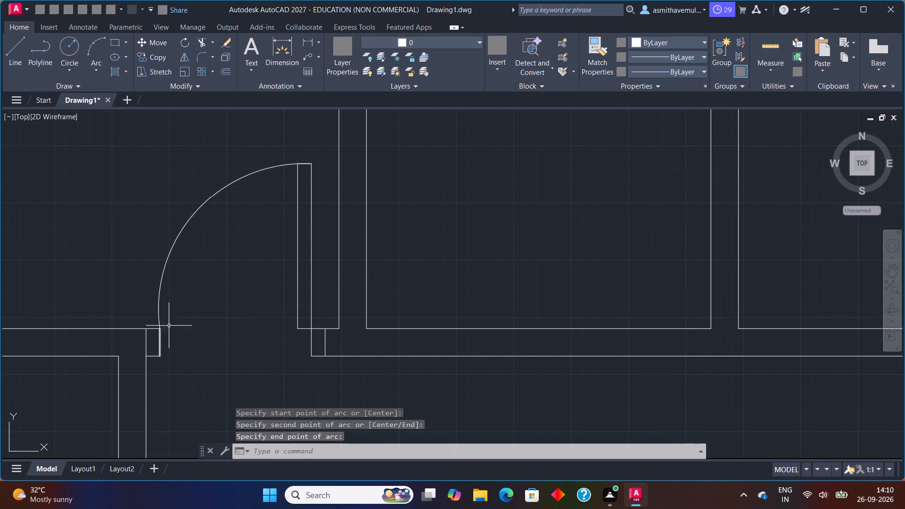
Draw a jamb line across the right-hand vertical partition, starting 3" above the lower right corner of the upper small room.
scroll(217, 316, down, 3)
middle_drag(206, 319, 214, 282)
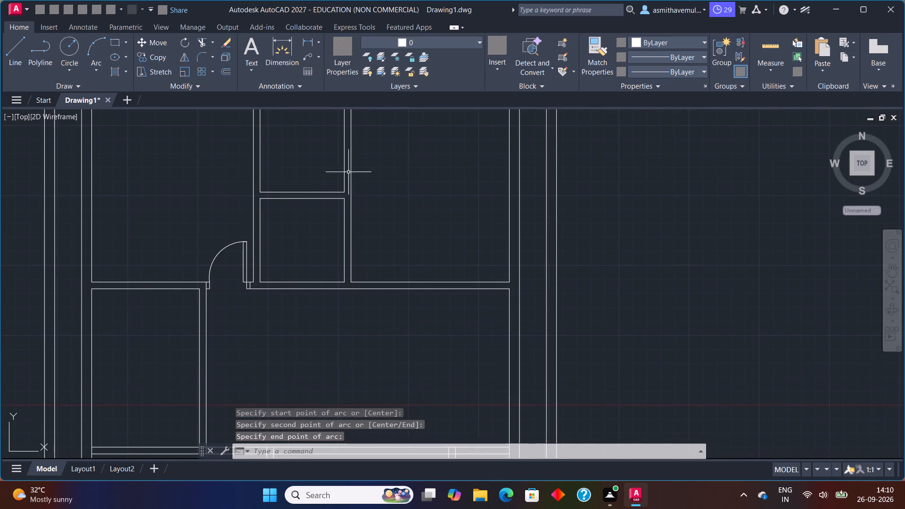
middle_drag(350, 168, 275, 285)
scroll(304, 204, up, 1)
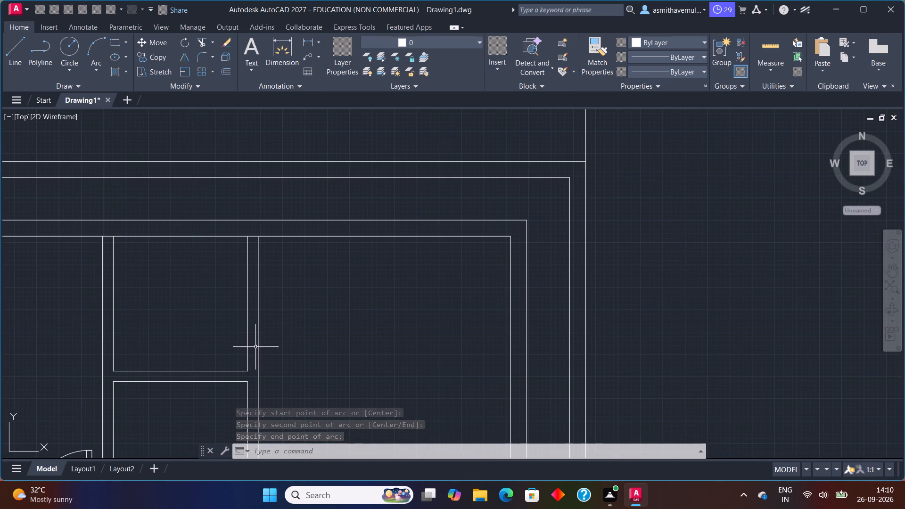
key(l)
key(Return)
text(FROM)
key(Return)
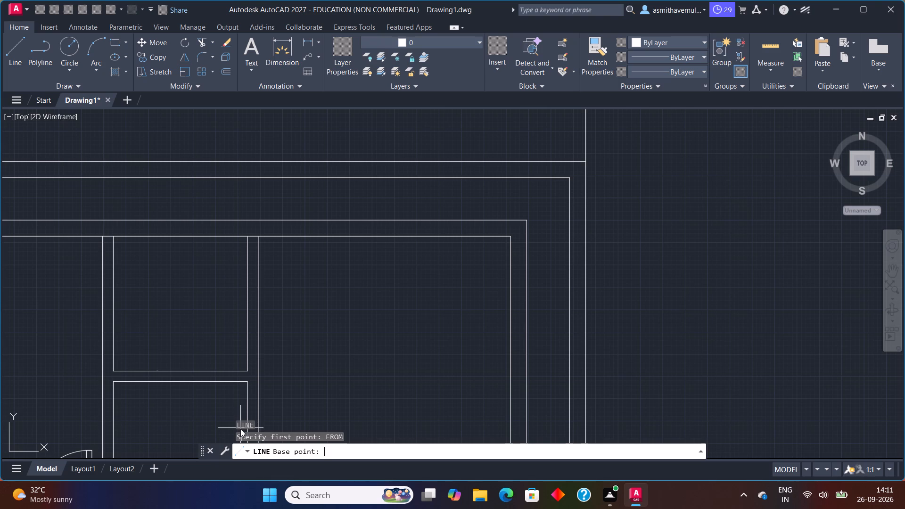
click(250, 371)
key(shift+at)
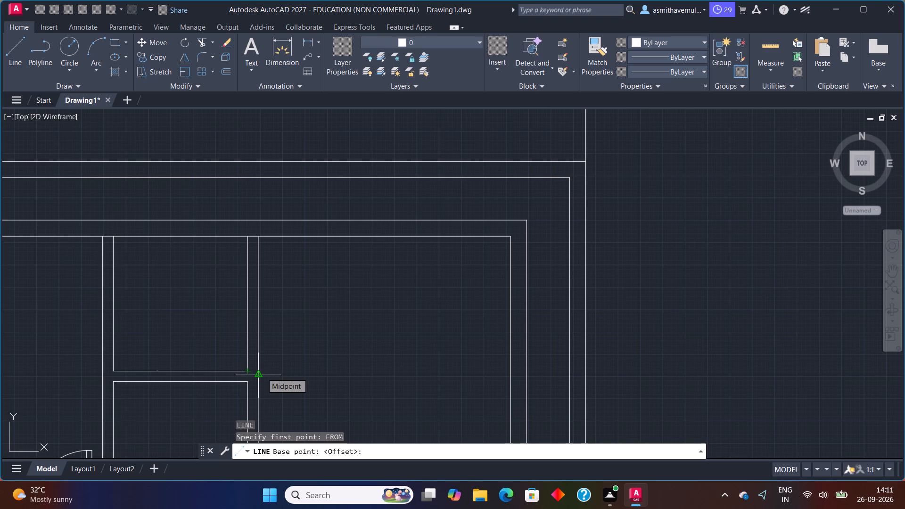
text(0,3")
key(Return)
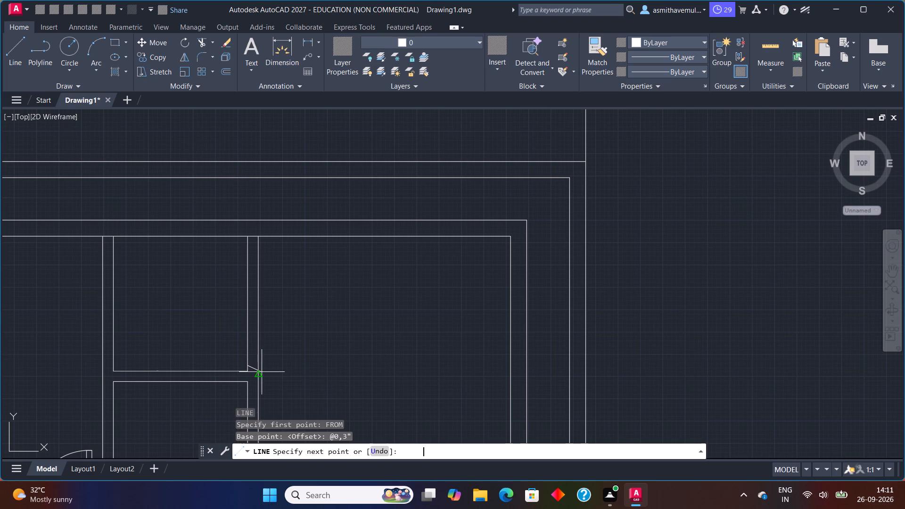
scroll(260, 365, up, 1)
click(255, 371)
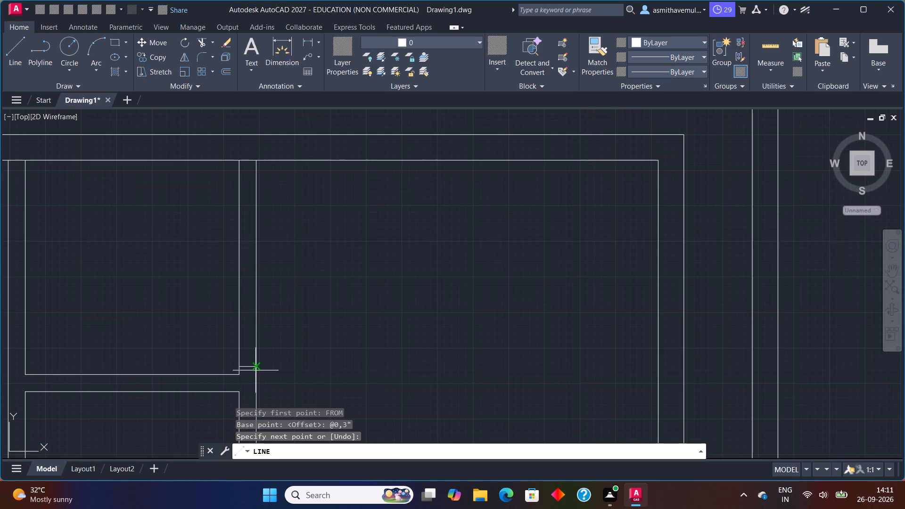
key(Escape)
Offset the jamb line 3" upward within the vertical partition to complete the lower door jamb.
key(o)
key(Return)
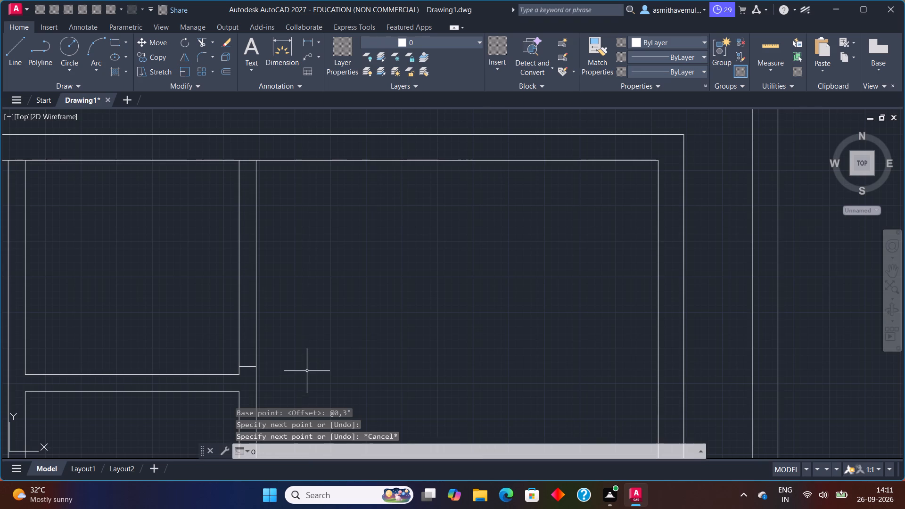
key(3)
key(shift+quotedbl)
key(Return)
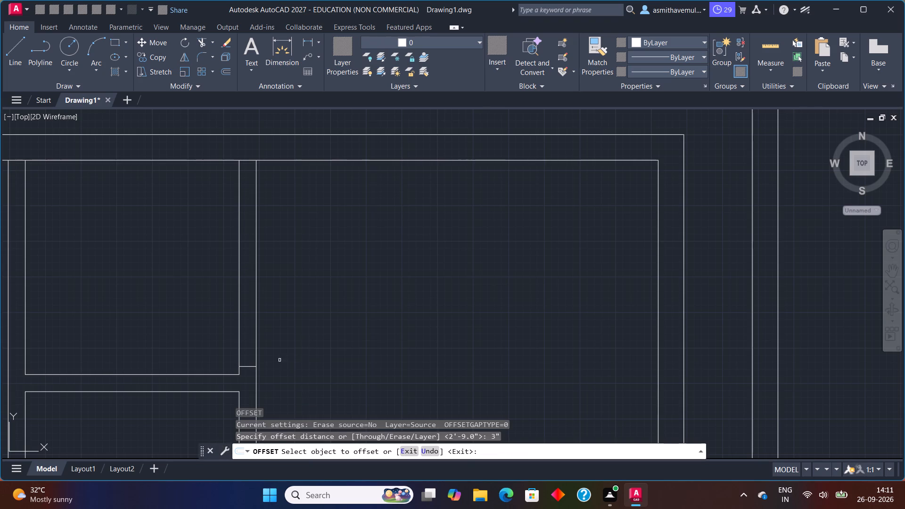
click(252, 367)
click(250, 351)
key(Escape)
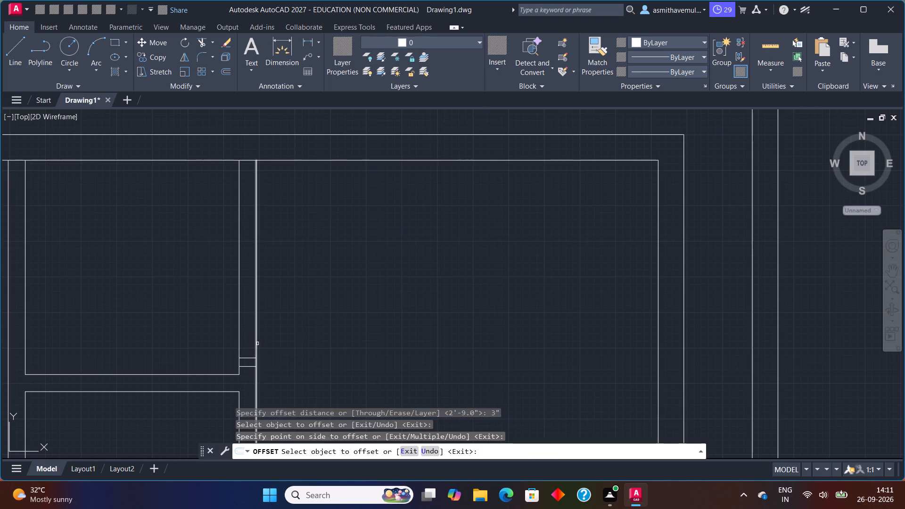
Offset the lower jamb's upper line 3' upward to mark the width of the door opening.
key(o)
key(Return)
key(3)
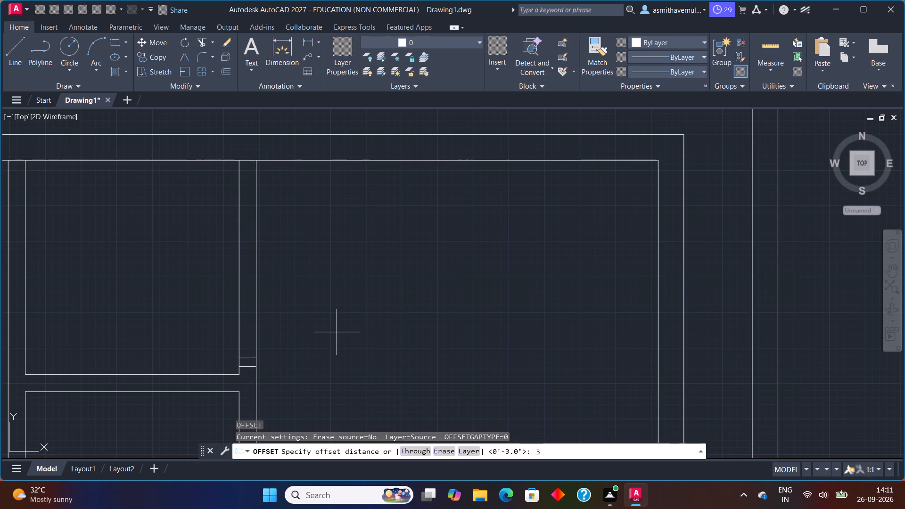
key(apostrophe)
key(Return)
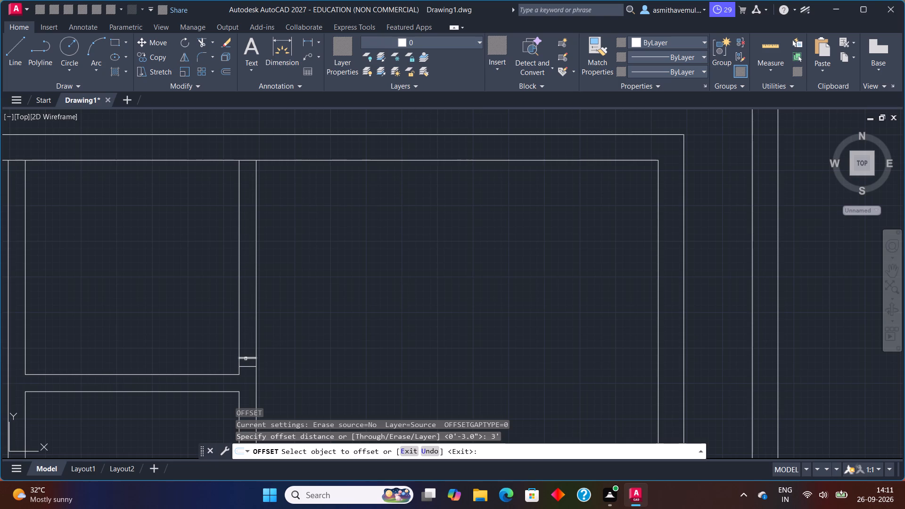
click(246, 359)
click(246, 312)
key(Escape)
Offset the line at the top of the door opening 3" upward to complete the upper jamb.
key(o)
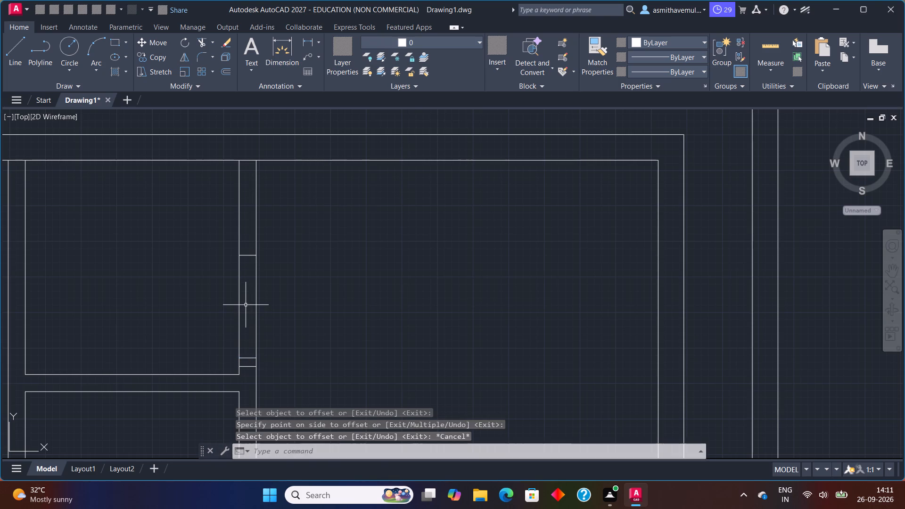
key(Return)
key(3)
key(shift+quotedbl)
key(Return)
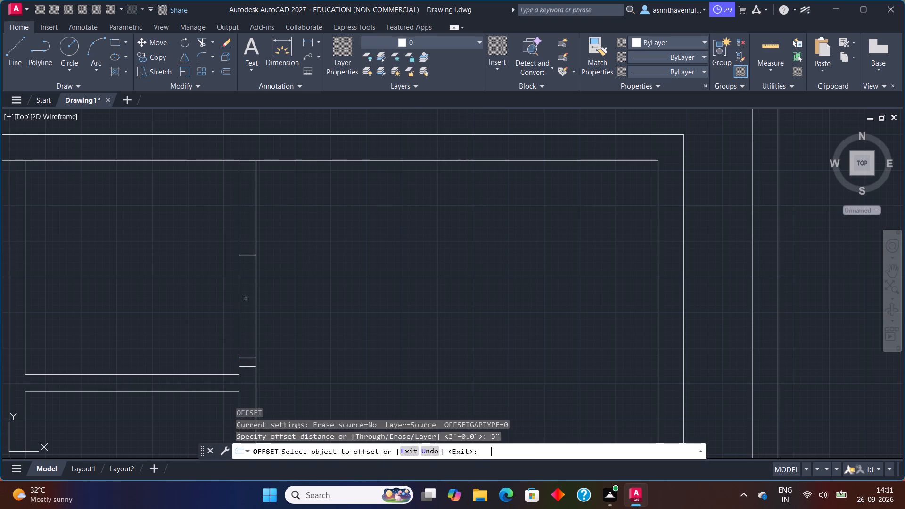
click(245, 256)
click(250, 244)
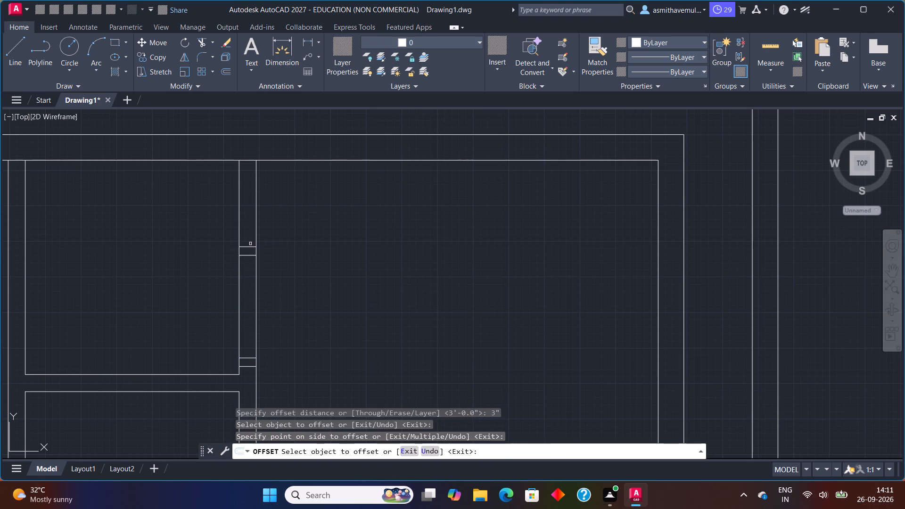
key(Escape)
Trim both vertical partition lines between the two inner jamb lines to cut the door opening.
key(t)
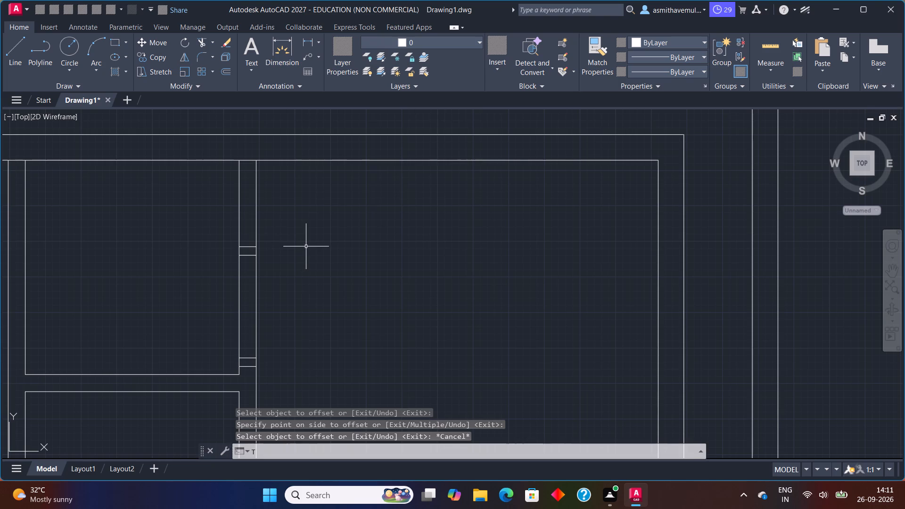
key(r)
key(i)
key(m)
key(Return)
drag(304, 292, 282, 292)
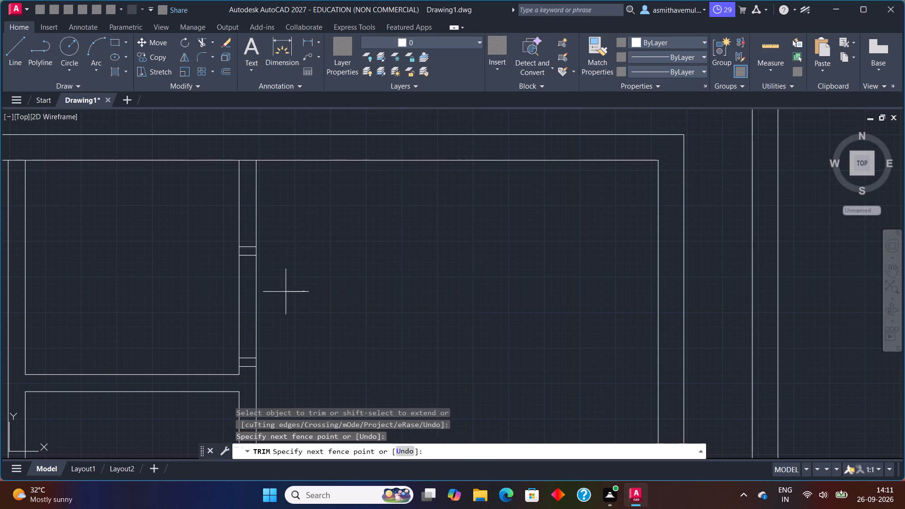
drag(282, 292, 213, 312)
key(Escape)
Draw a 3' by 3" rectangle as the door leaf, extending left into the small room from the lower jamb's upper left corner.
key(r)
key(e)
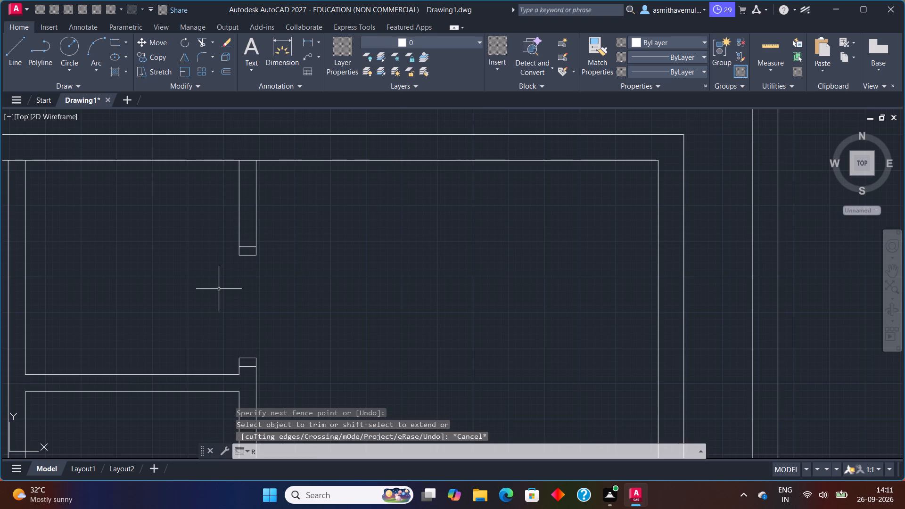
key(c)
key(Return)
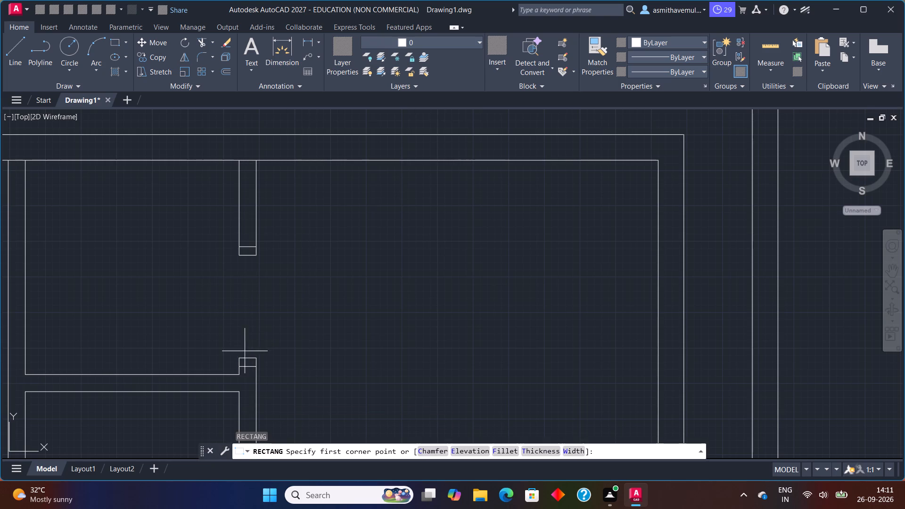
drag(241, 360, 230, 361)
key(d)
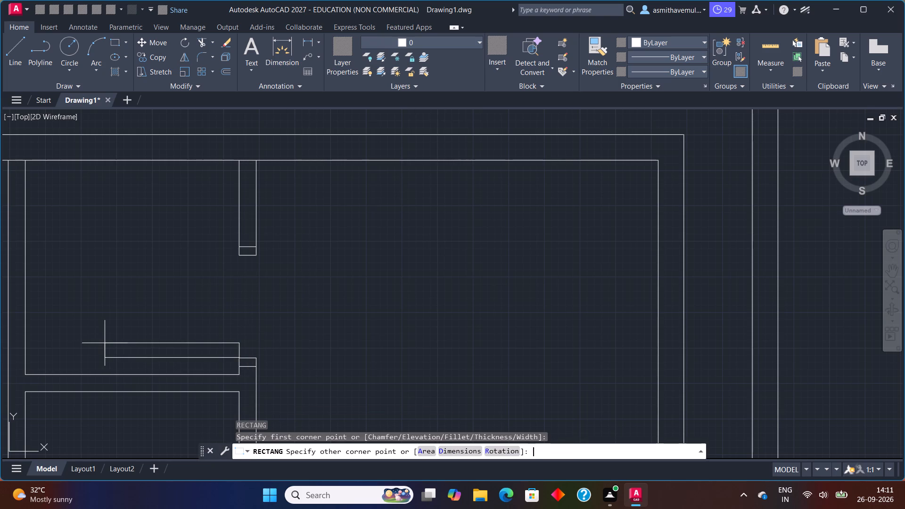
key(Return)
key(3)
key(apostrophe)
key(Return)
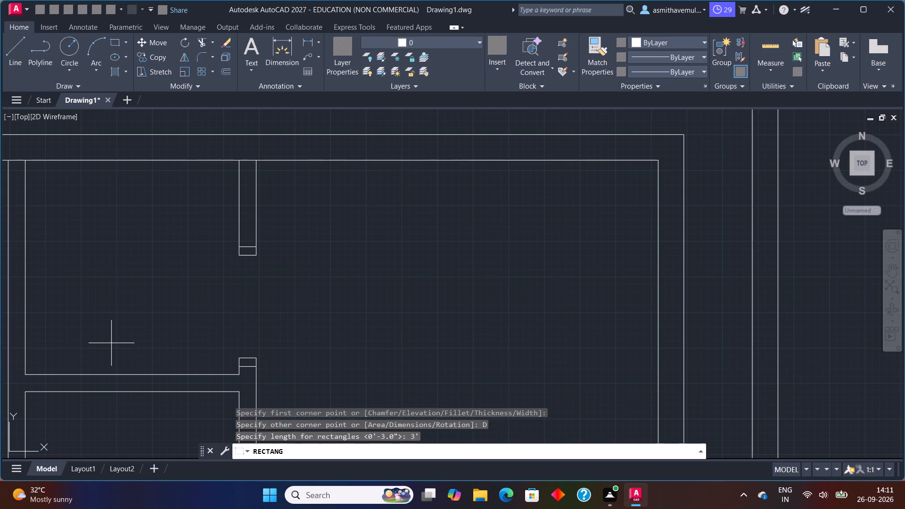
key(3)
key(shift+quotedbl)
key(Return)
click(114, 334)
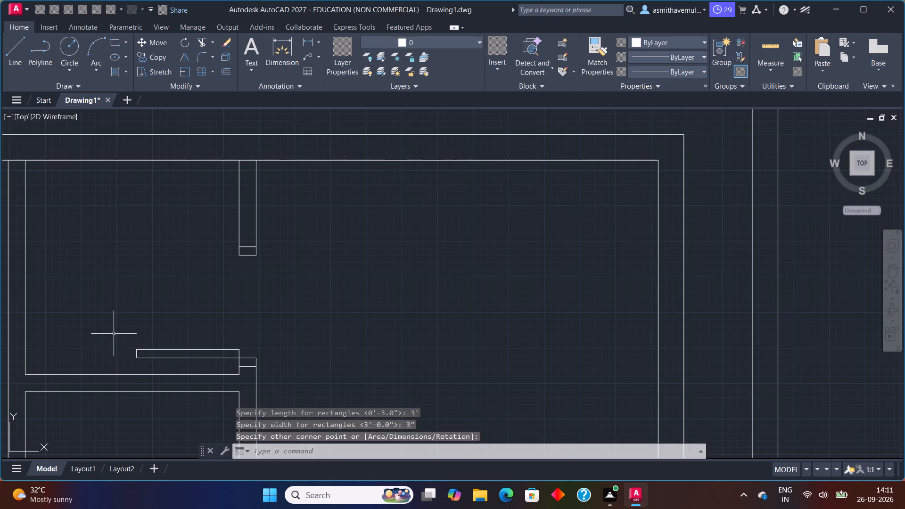
Draw a three-point door swing arc through the leaf's lower left and upper left corners to the upper jamb's lower left corner.
text(AR)
key(c)
key(Return)
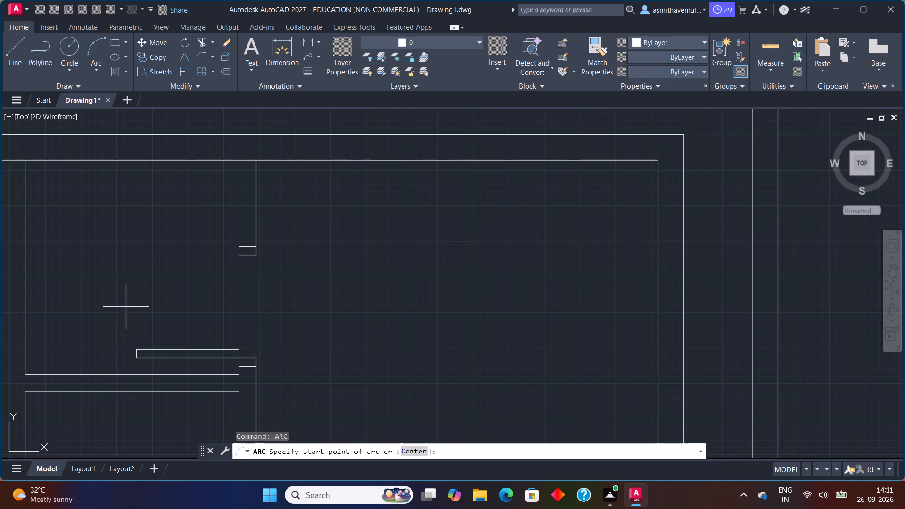
click(135, 359)
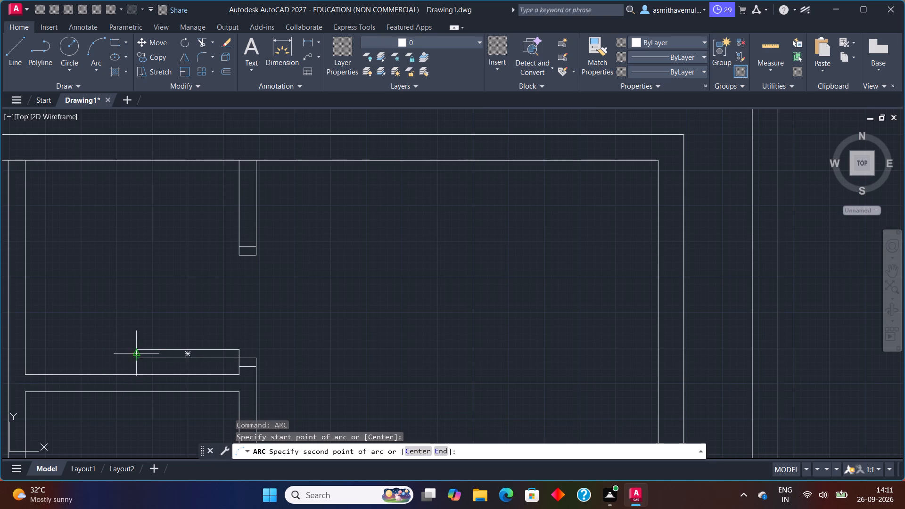
click(136, 348)
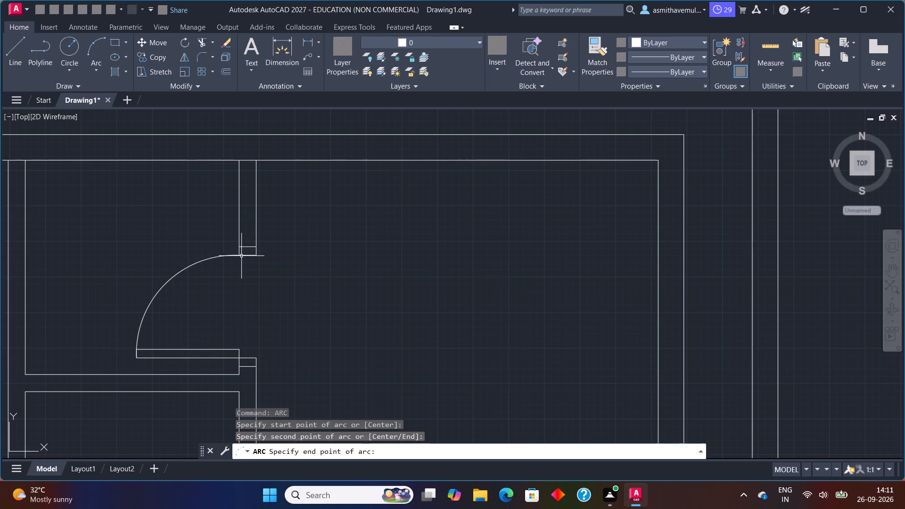
click(241, 256)
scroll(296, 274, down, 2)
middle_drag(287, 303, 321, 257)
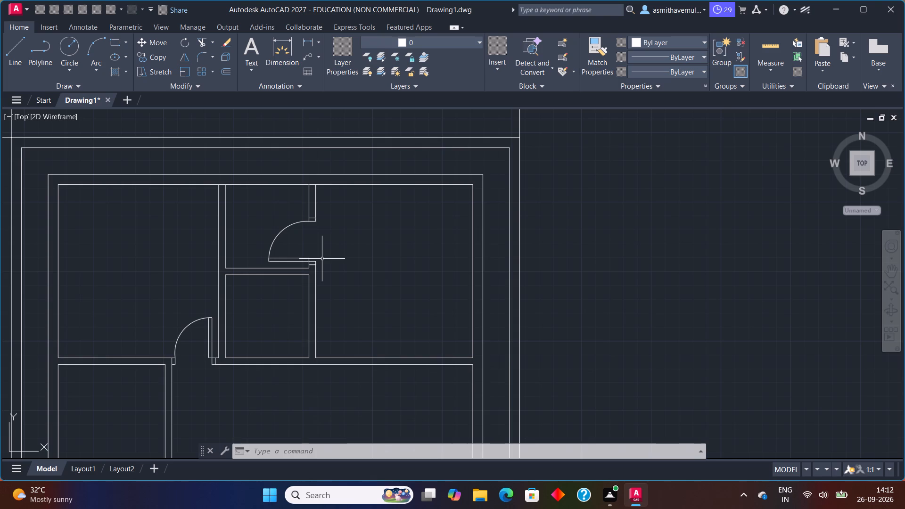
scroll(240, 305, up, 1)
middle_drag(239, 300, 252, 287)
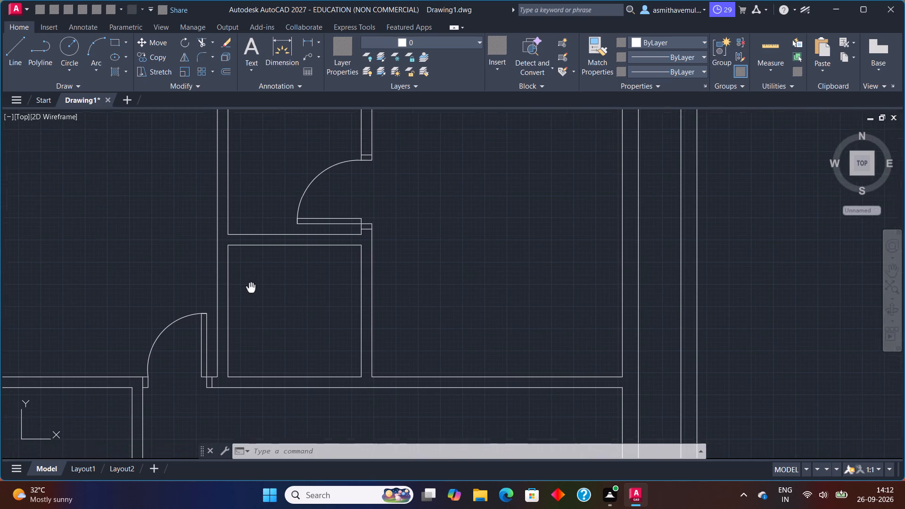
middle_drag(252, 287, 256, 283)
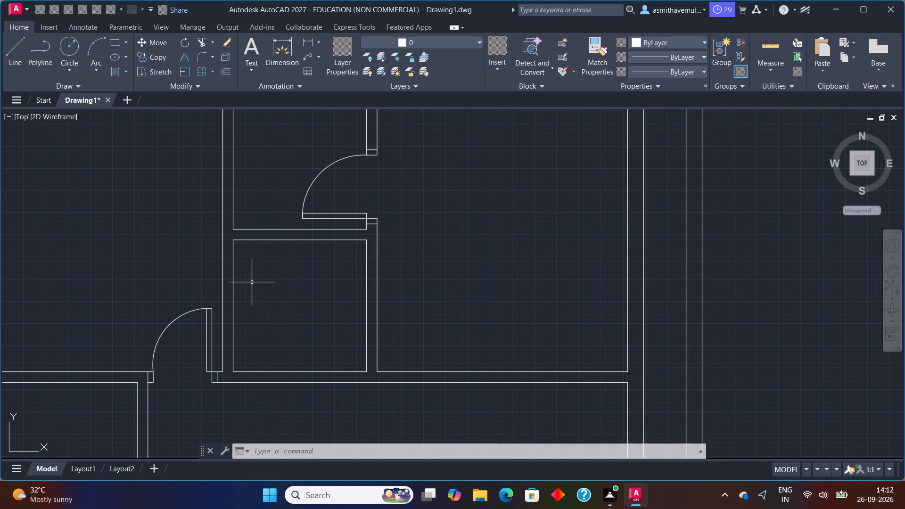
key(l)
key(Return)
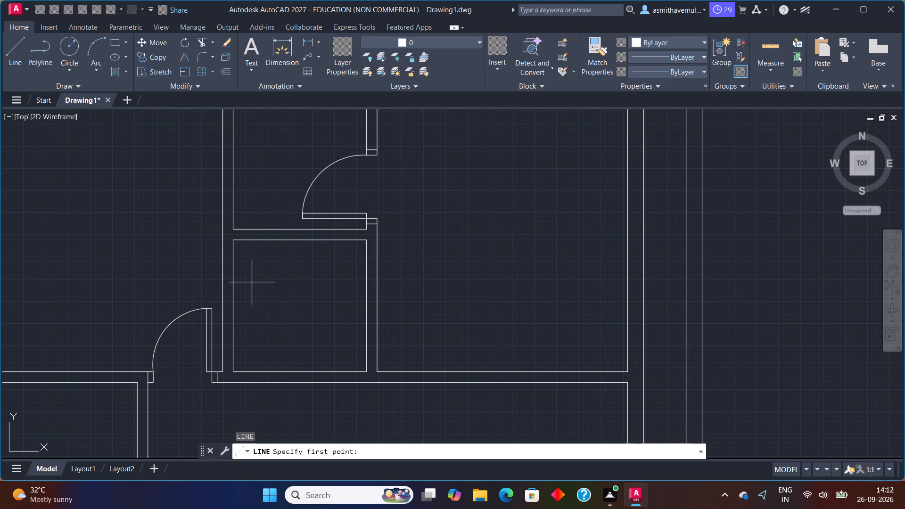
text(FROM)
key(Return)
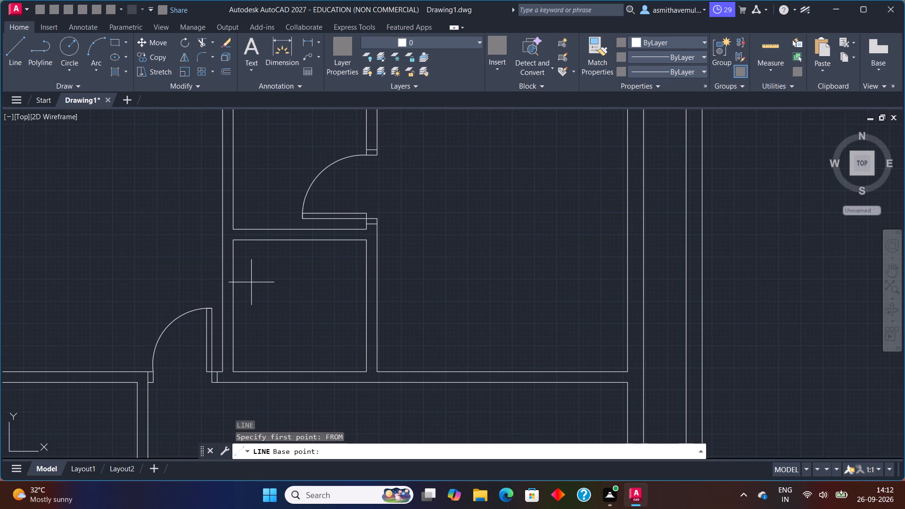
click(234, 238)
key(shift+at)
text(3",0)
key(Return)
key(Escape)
Draw a line across the left partition of the lower small room, starting 3" below the room's upper left inner corner.
scroll(256, 257, up, 1)
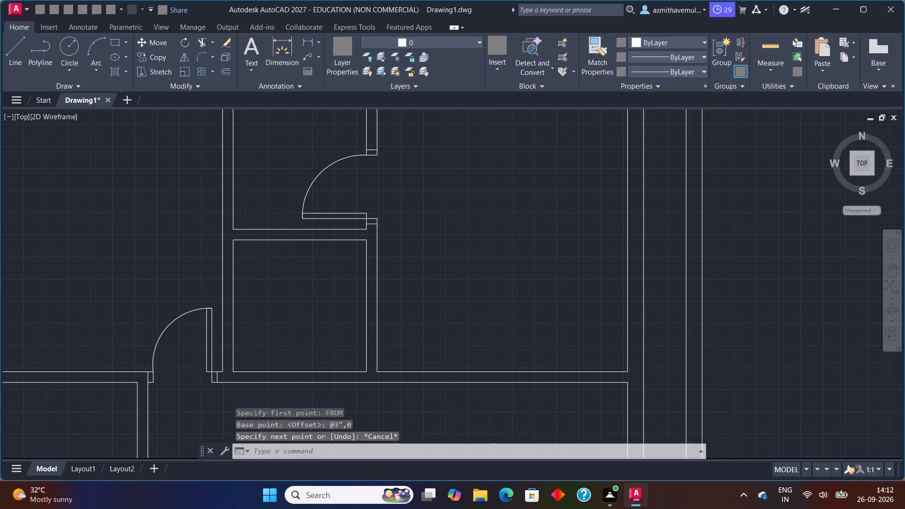
middle_drag(253, 255, 301, 235)
key(l)
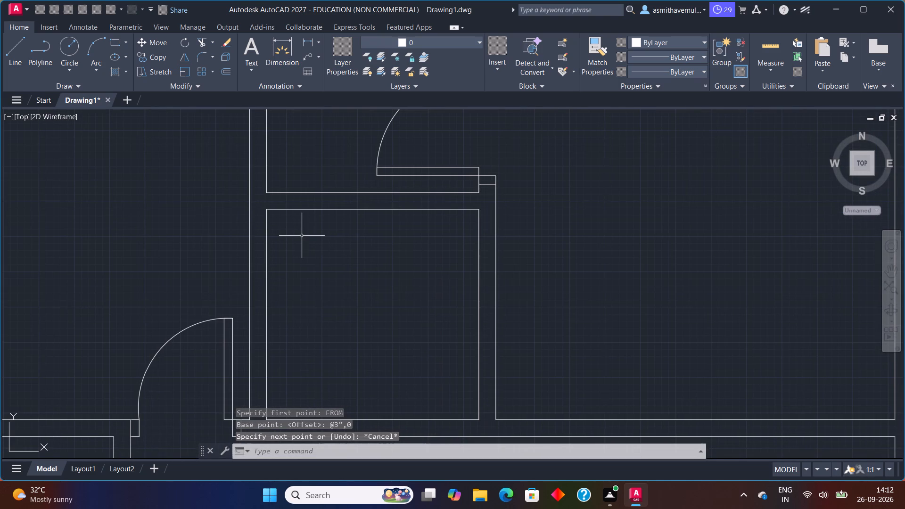
key(Return)
text(FROM)
key(Return)
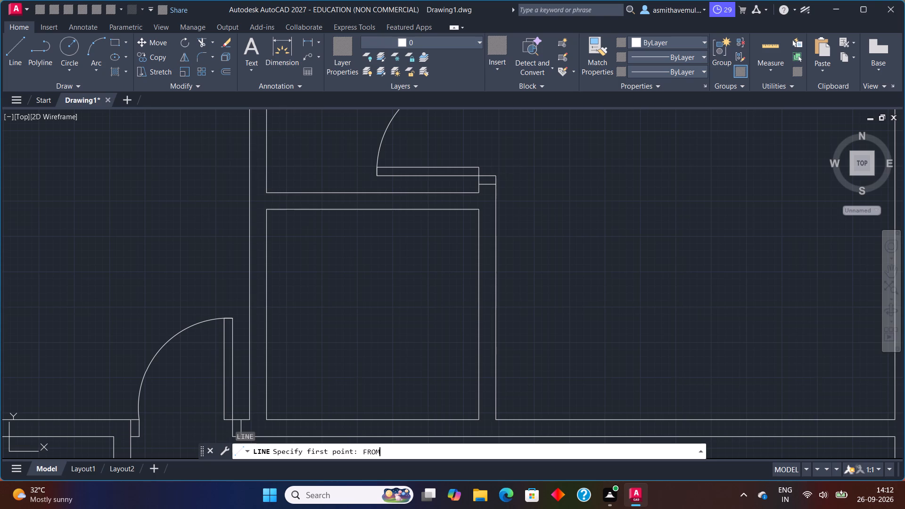
click(269, 211)
text(@0,-3")
key(Return)
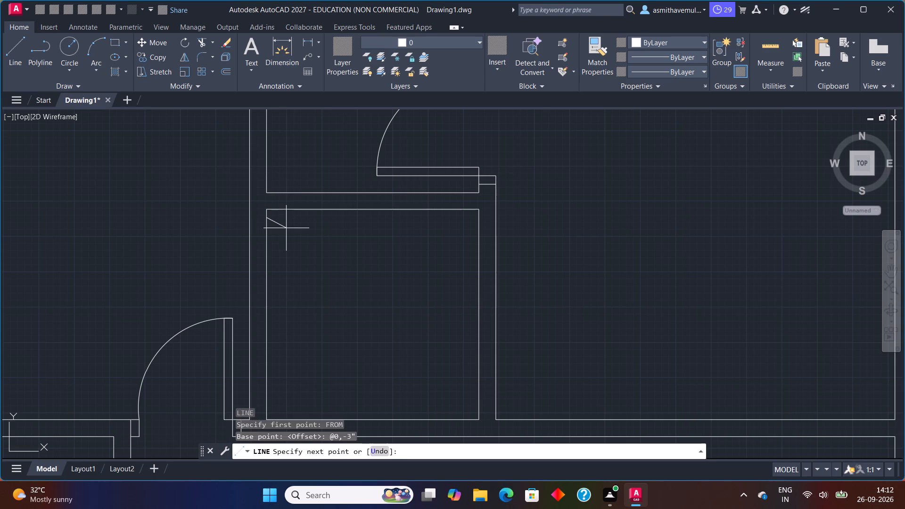
click(250, 217)
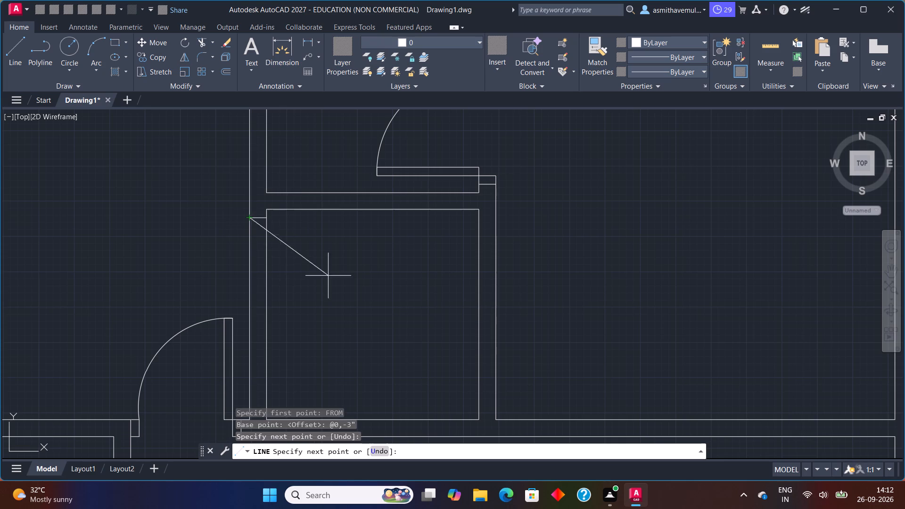
key(Escape)
Offset the short line across the partition 3" downward to complete the upper jamb.
key(o)
key(Return)
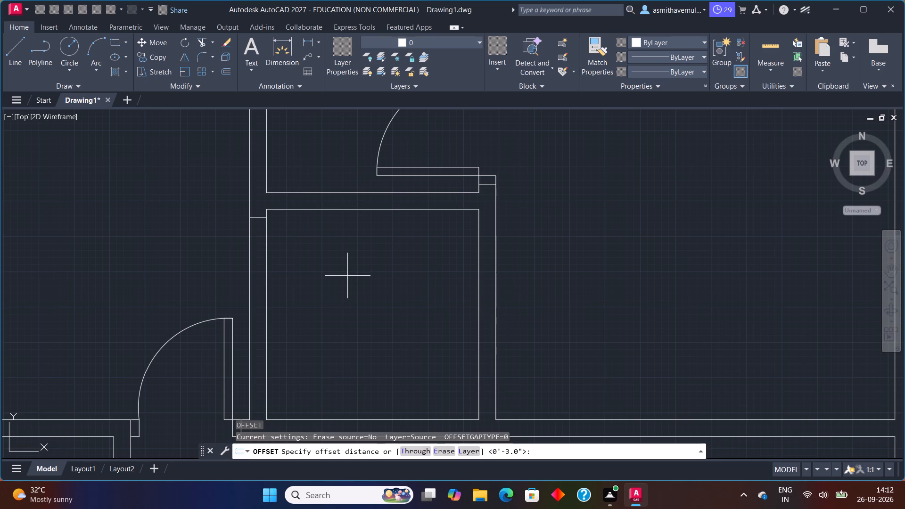
key(3)
key(shift+quotedbl)
key(Return)
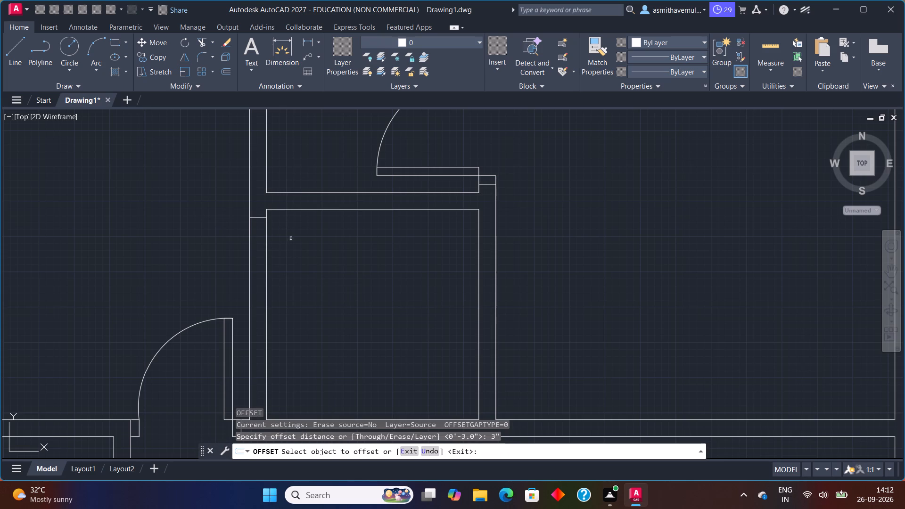
click(261, 218)
click(261, 247)
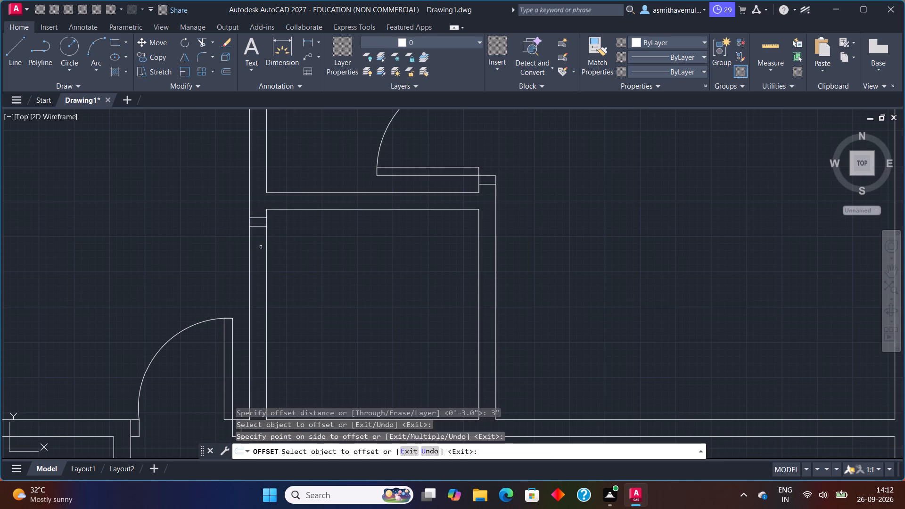
key(Escape)
Offset the upper jamb's lower line 3' downward to mark the bottom of the door opening.
key(o)
key(Return)
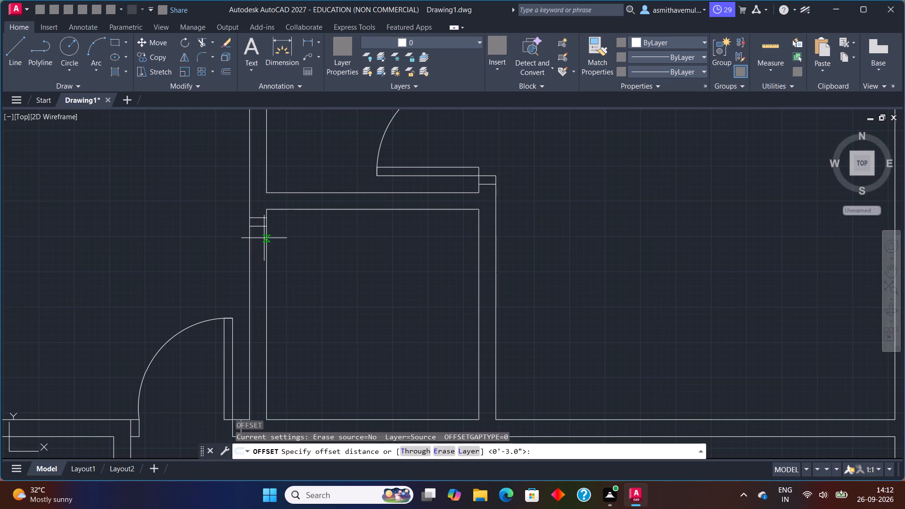
text(3')
key(Return)
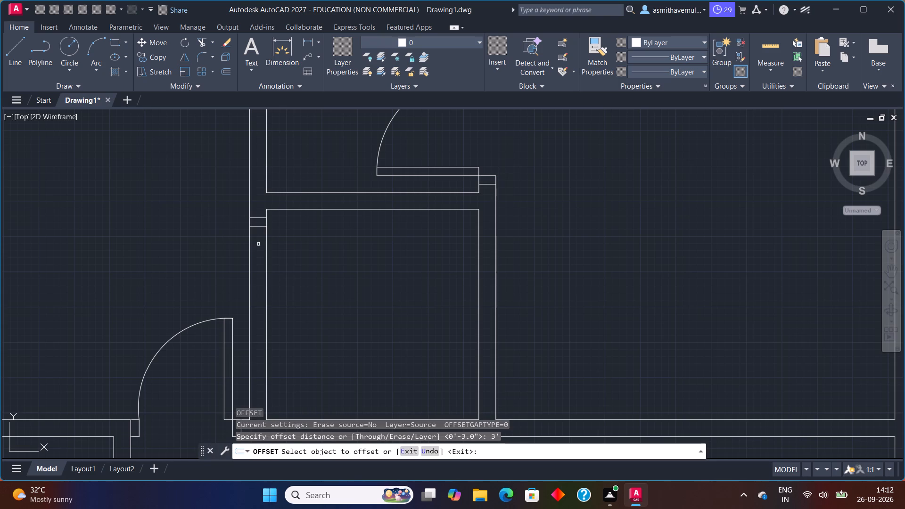
click(261, 229)
click(262, 226)
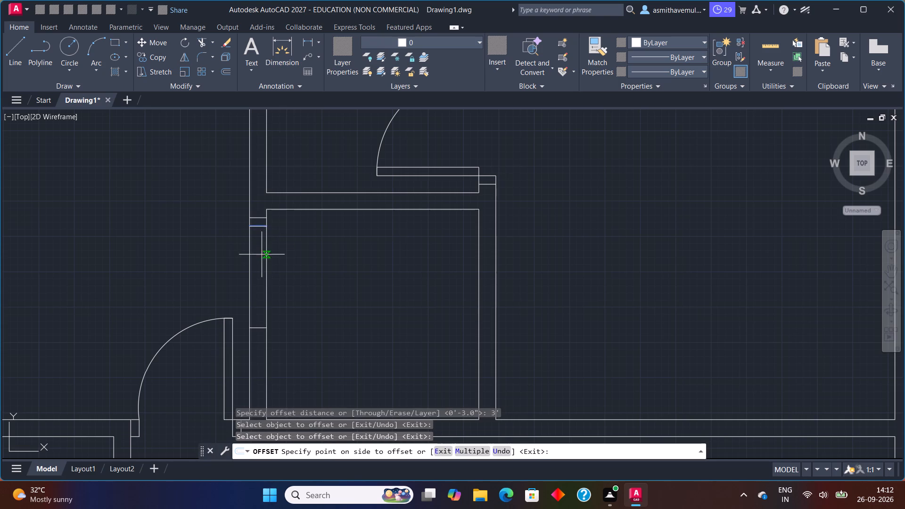
click(262, 263)
key(Escape)
Offset the line at the bottom of the door opening 3" downward to complete the lower jamb.
key(o)
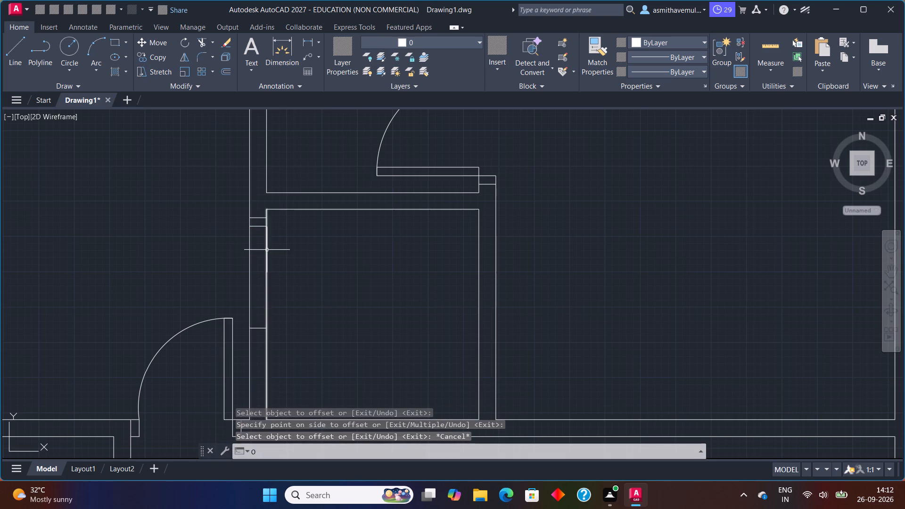
key(Return)
key(3)
key(shift+quotedbl)
key(Return)
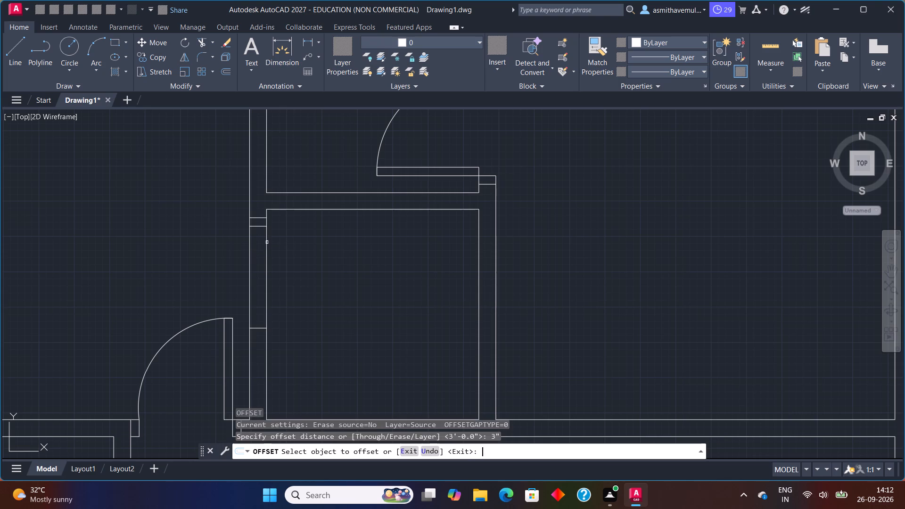
click(257, 328)
click(255, 349)
key(Escape)
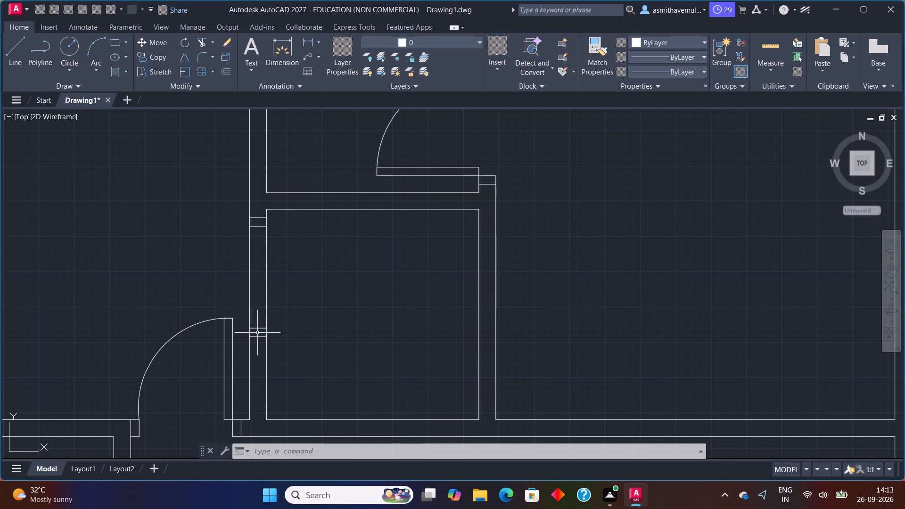
Trim both vertical partition lines between the two inner jamb lines to cut the door opening.
text(TRIM)
key(Return)
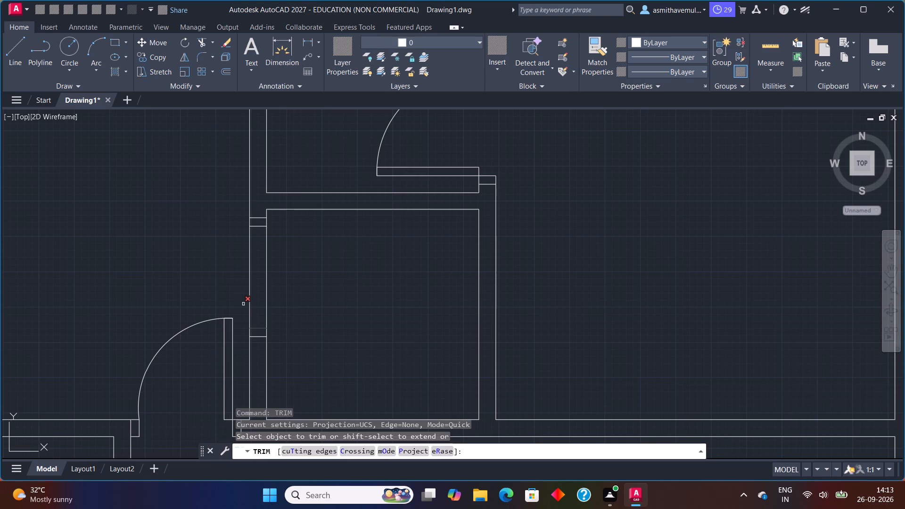
drag(228, 282, 303, 271)
key(Escape)
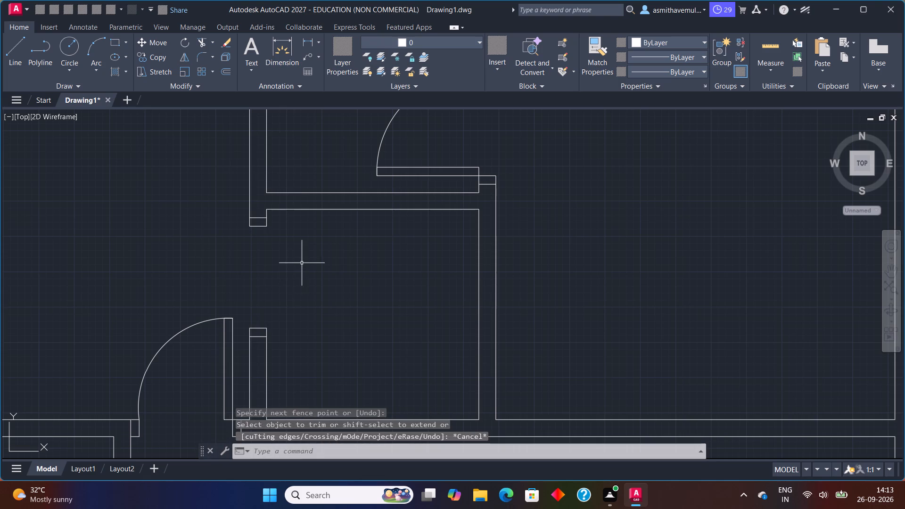
Draw a 3' by 3" rectangle as the door leaf, extending right into the lower small room from the upper jamb's lower right corner.
key(r)
key(e)
key(c)
key(Return)
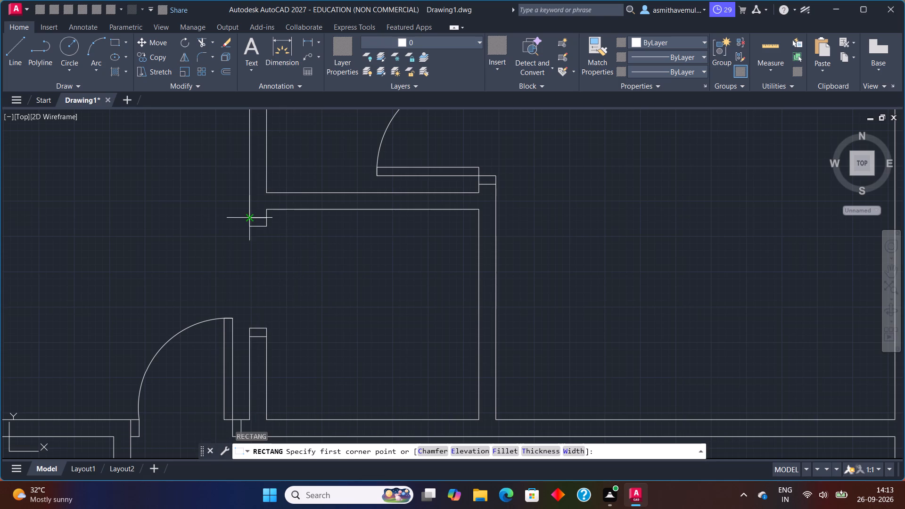
click(267, 226)
key(d)
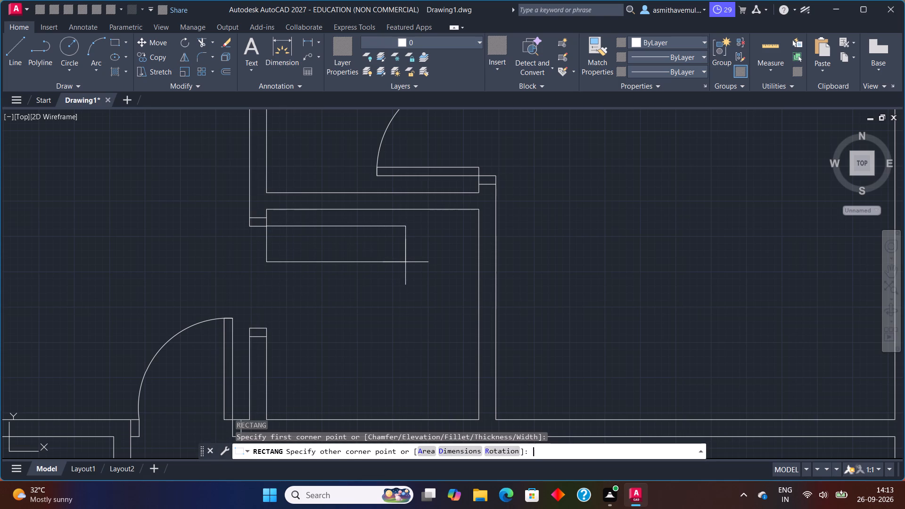
key(Return)
key(3)
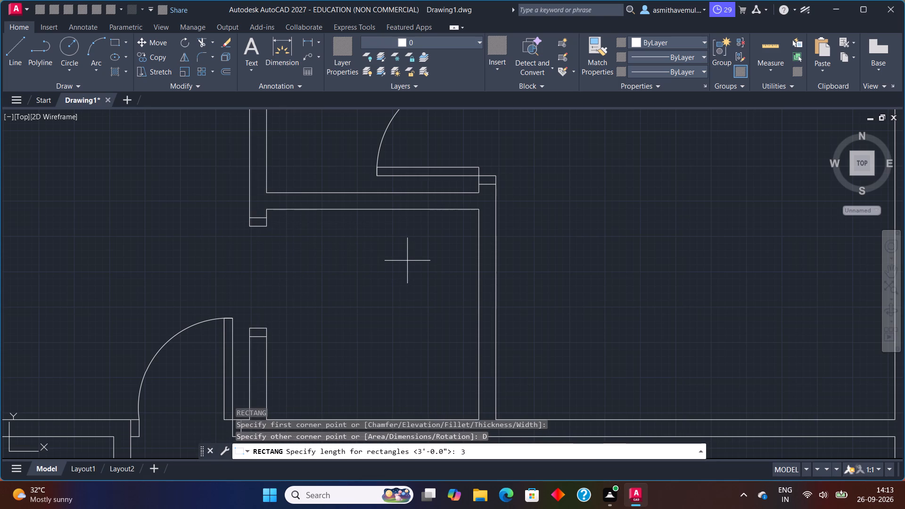
key(shift+quotedbl)
key(BackSpace)
key(apostrophe)
key(Return)
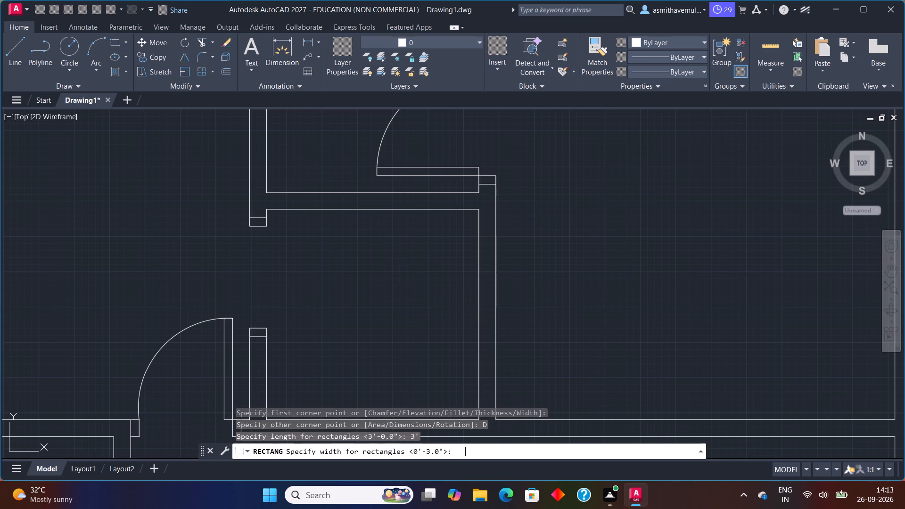
key(3)
key(shift+quotedbl)
key(Return)
click(408, 255)
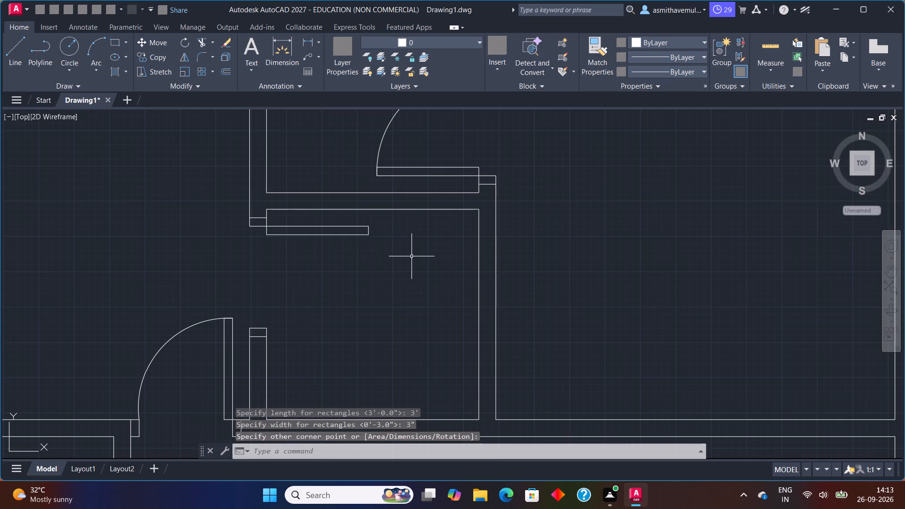
Draw a three-point door swing arc through the leaf's upper right and lower right corners to the lower jamb's upper right corner.
key(a)
key(r)
key(c)
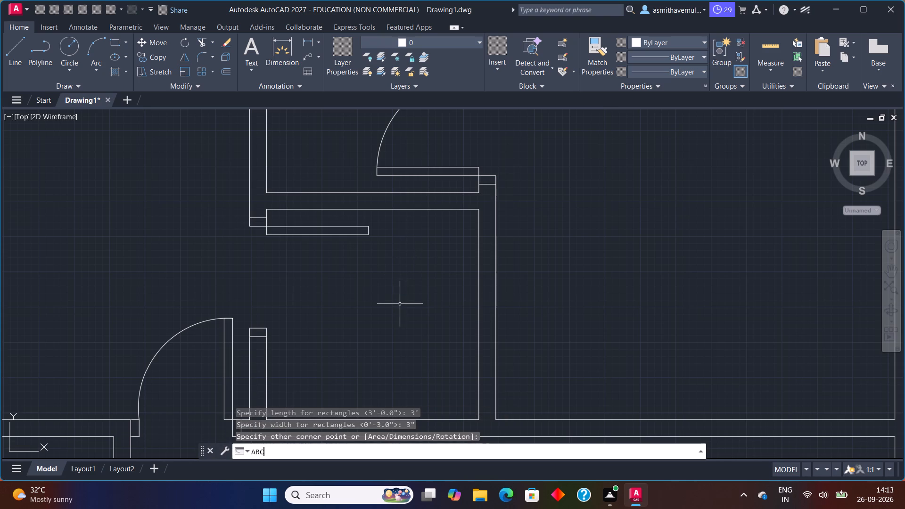
key(Return)
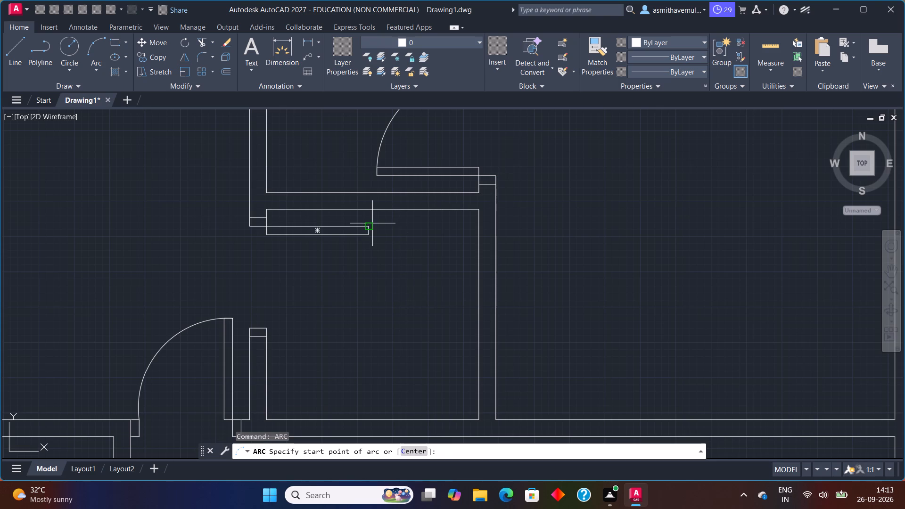
click(370, 225)
click(366, 236)
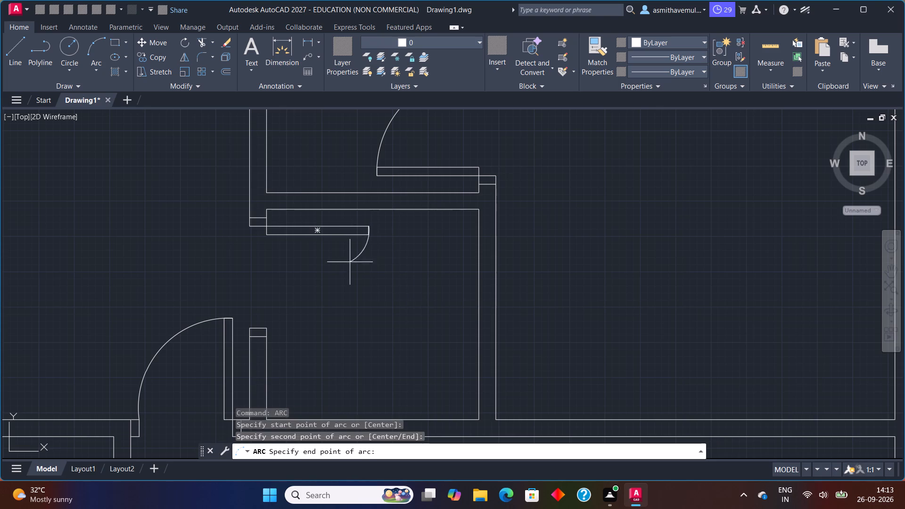
click(266, 328)
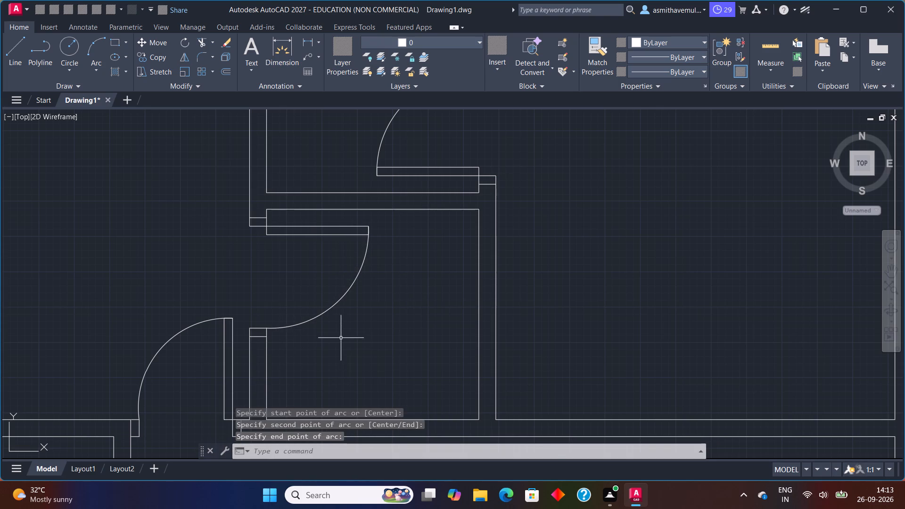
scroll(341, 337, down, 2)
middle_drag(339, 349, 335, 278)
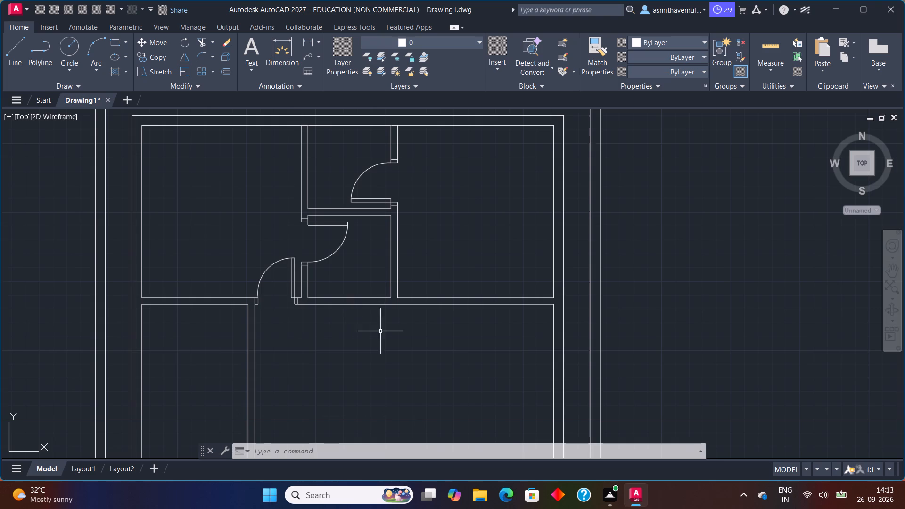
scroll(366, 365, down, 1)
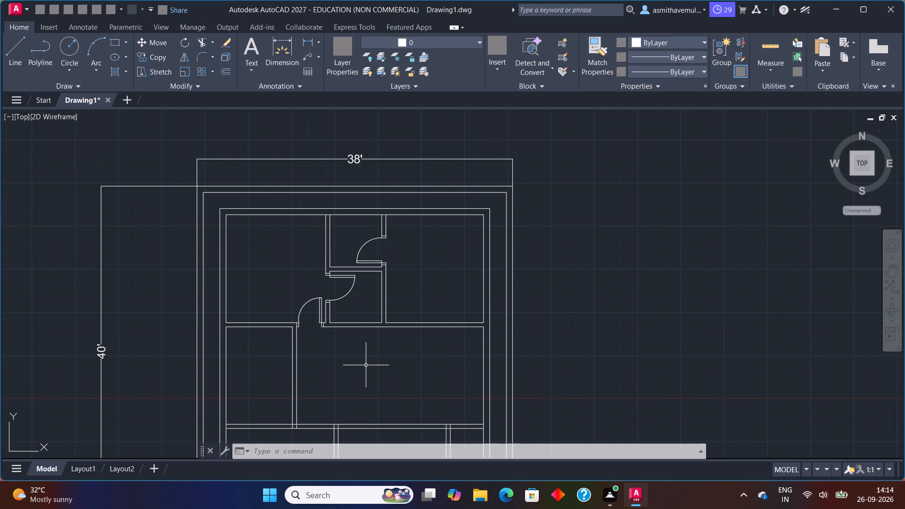
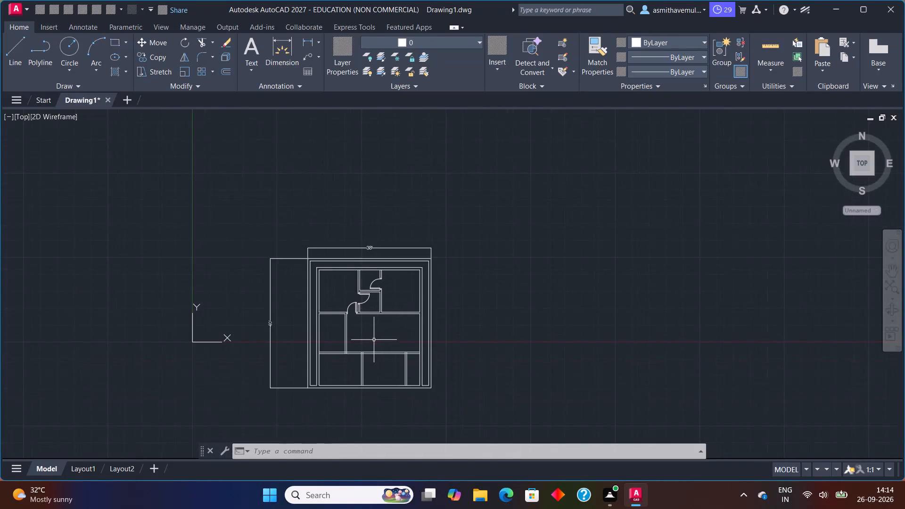
Trim the overlapping lines where the left middle room's vertical partition meets the lower horizontal partition, and the horizontal partition's left end cap.
middle_drag(373, 341, 384, 310)
scroll(374, 316, up, 2)
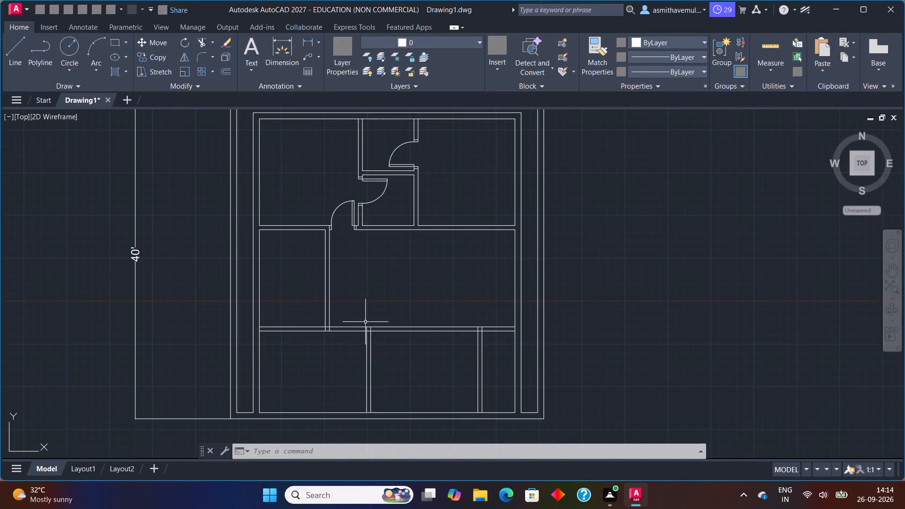
scroll(362, 322, up, 2)
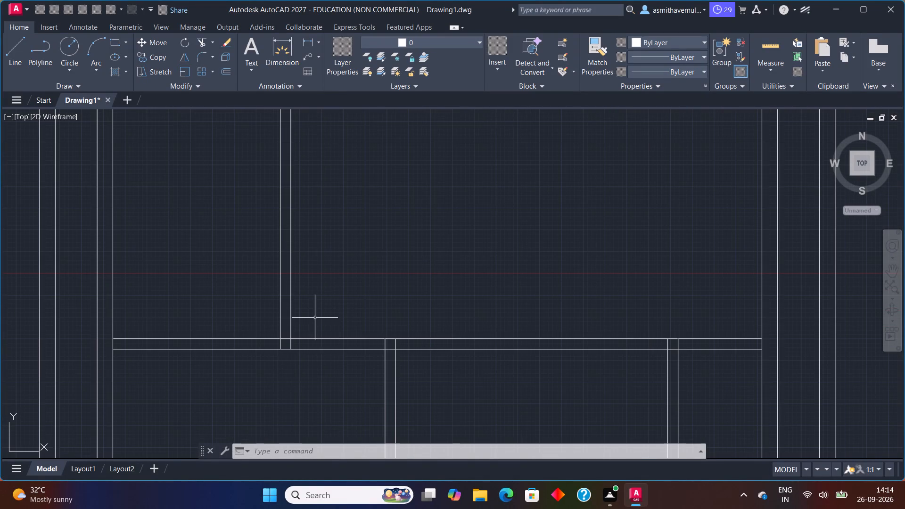
text(TRIM)
key(Return)
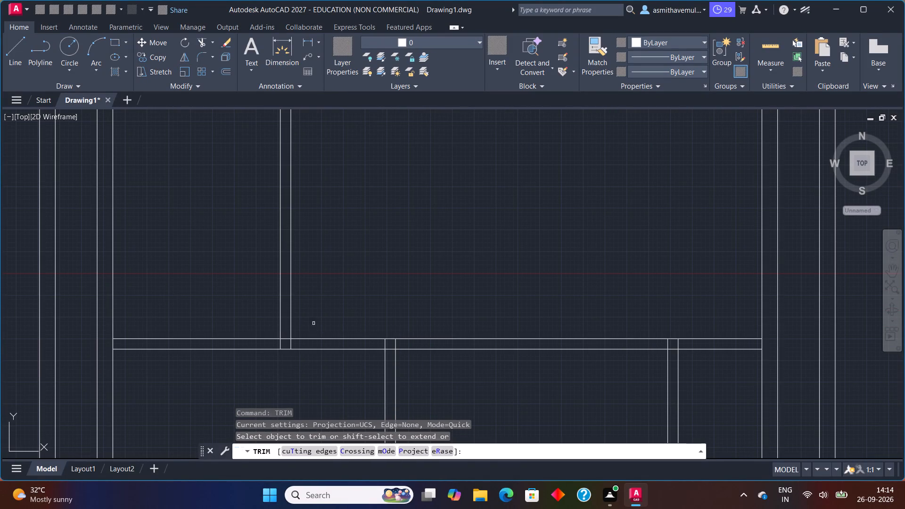
click(284, 339)
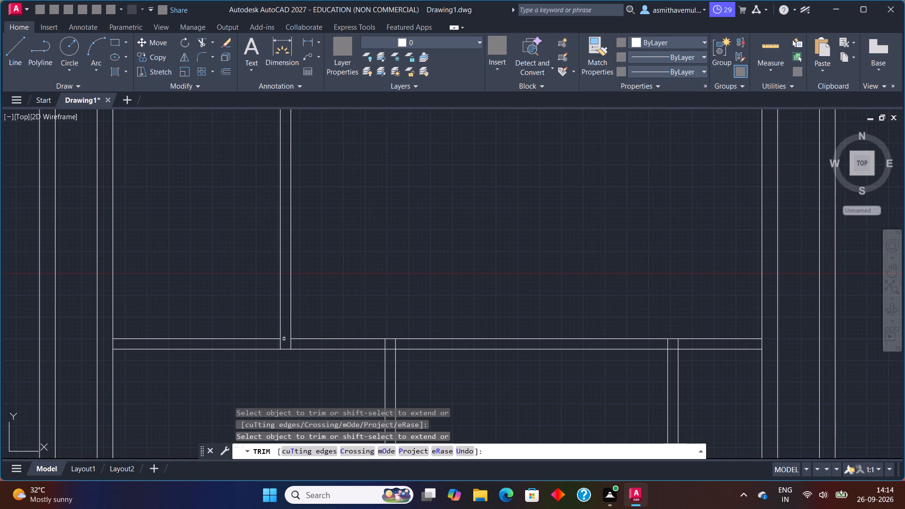
click(290, 343)
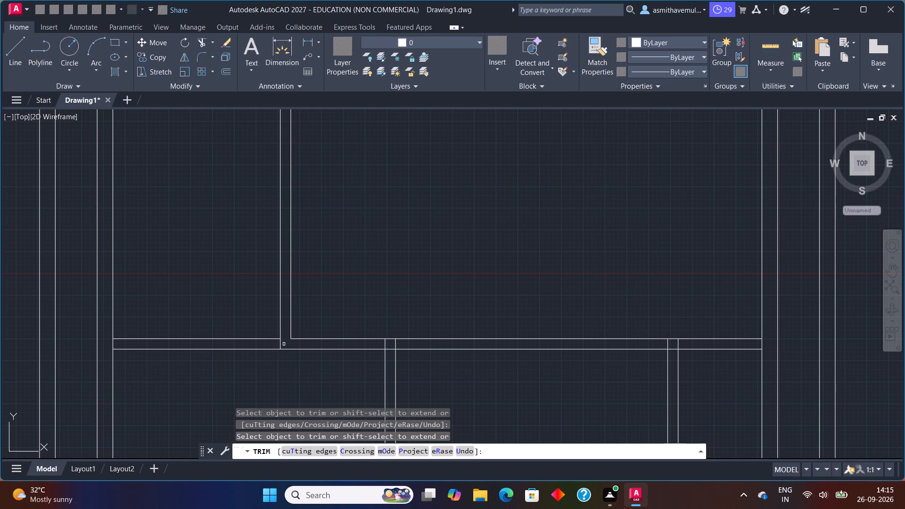
click(279, 345)
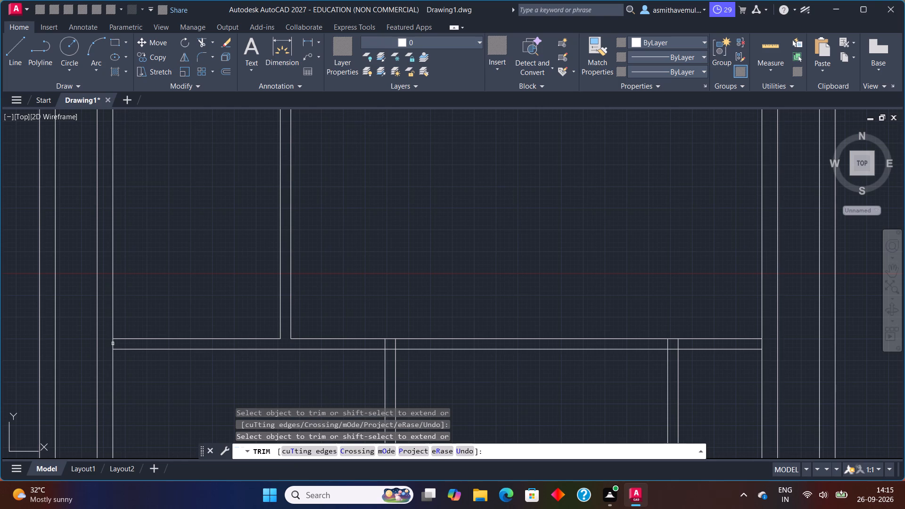
click(112, 344)
scroll(141, 302, down, 1)
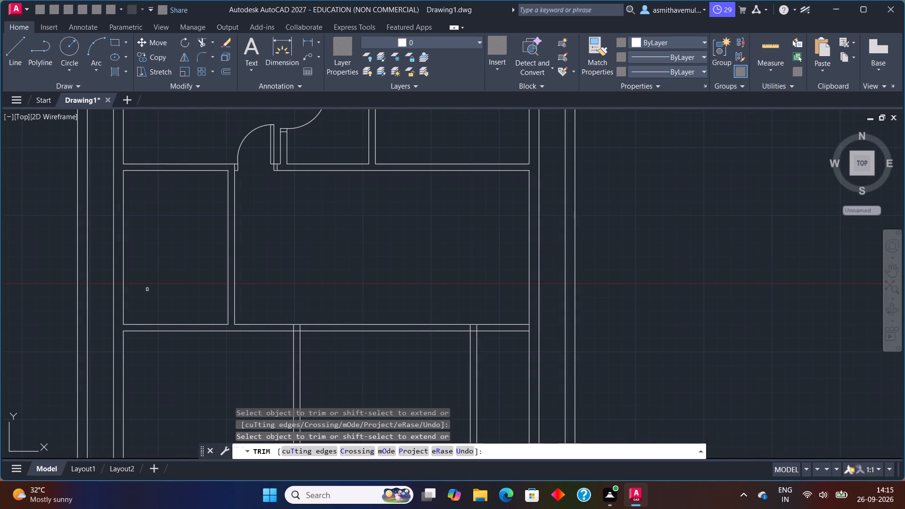
key(Escape)
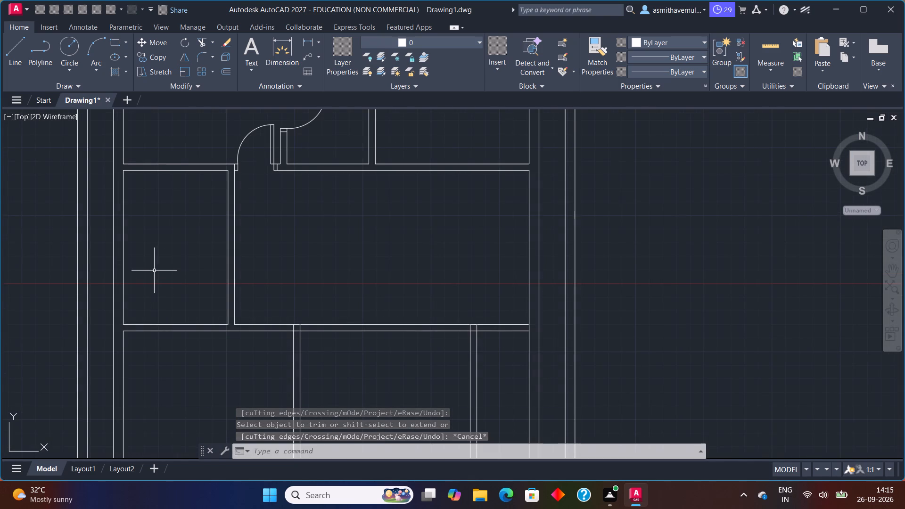
Draw a line across the left middle room's vertical partition, starting 3" above its lower left corner.
scroll(294, 291, up, 1)
key(l)
key(Return)
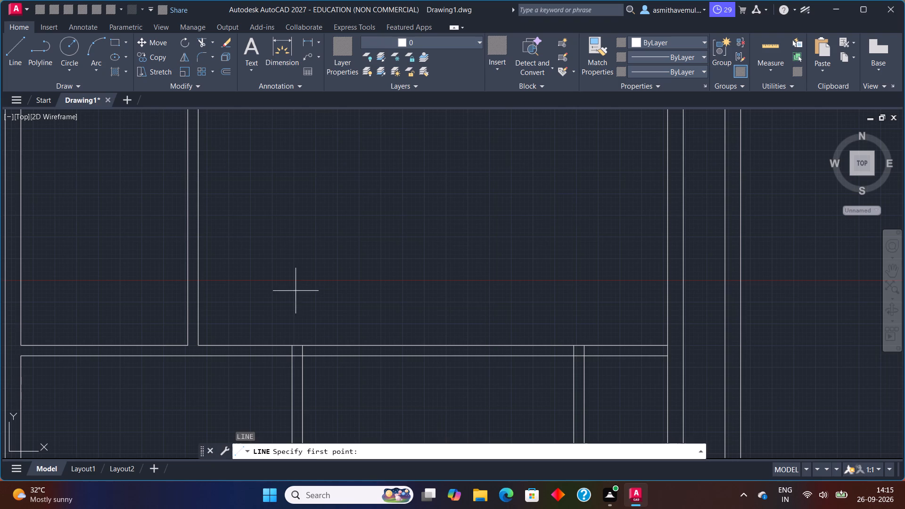
key(f)
key(r)
key(o)
key(m)
key(Return)
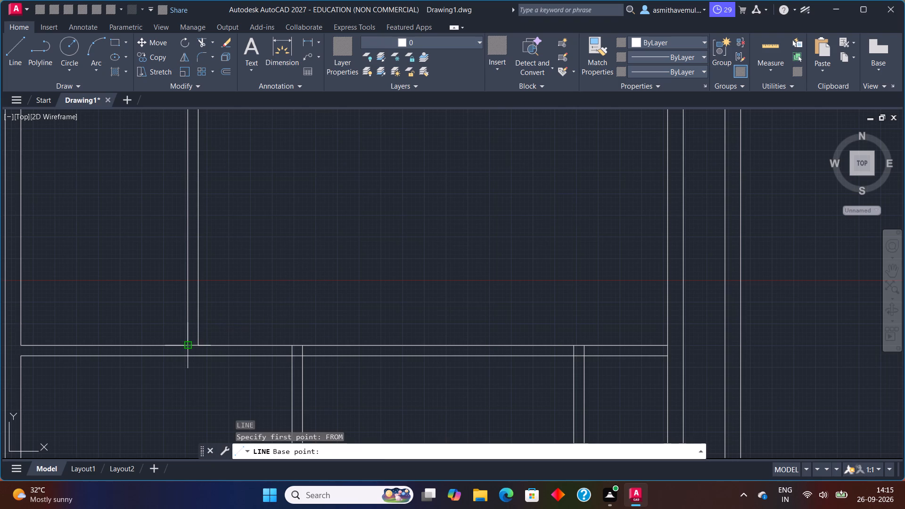
click(186, 343)
key(shift+at)
key(0)
key(comma)
key(3)
key(shift+quotedbl)
key(Return)
scroll(203, 336, up, 1)
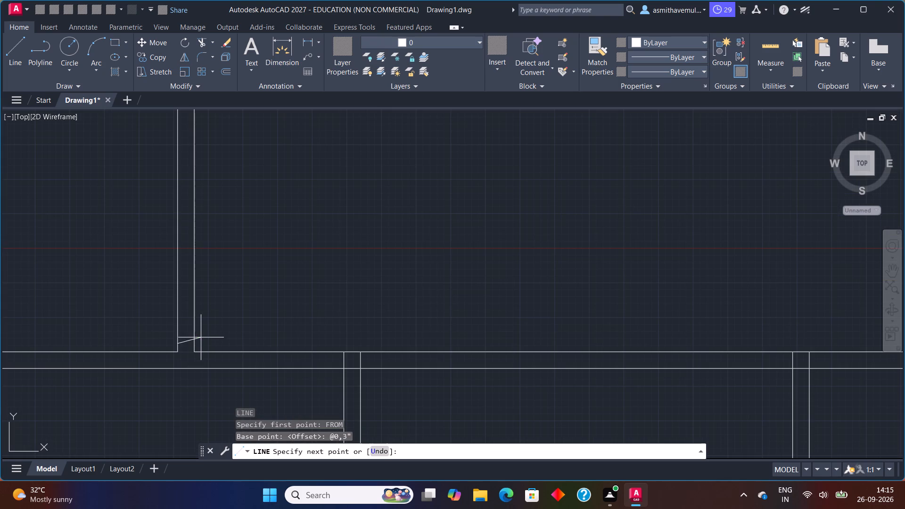
click(196, 345)
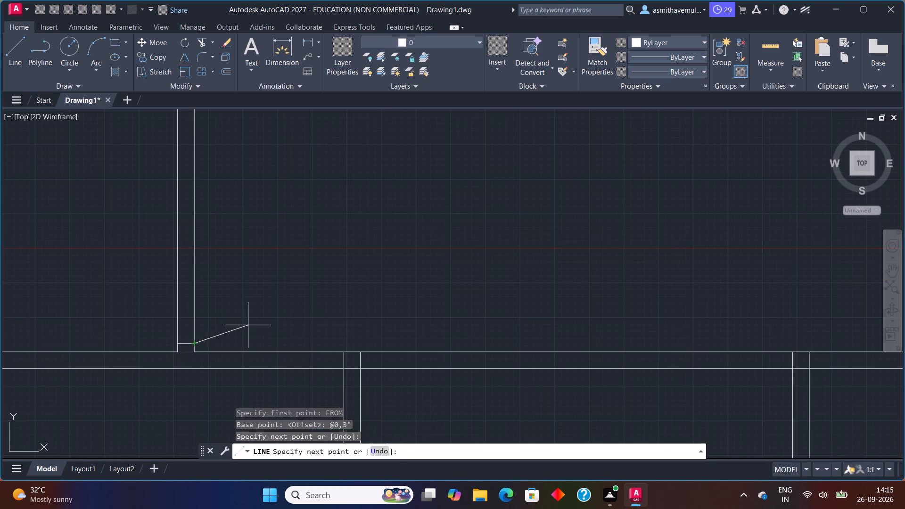
key(Escape)
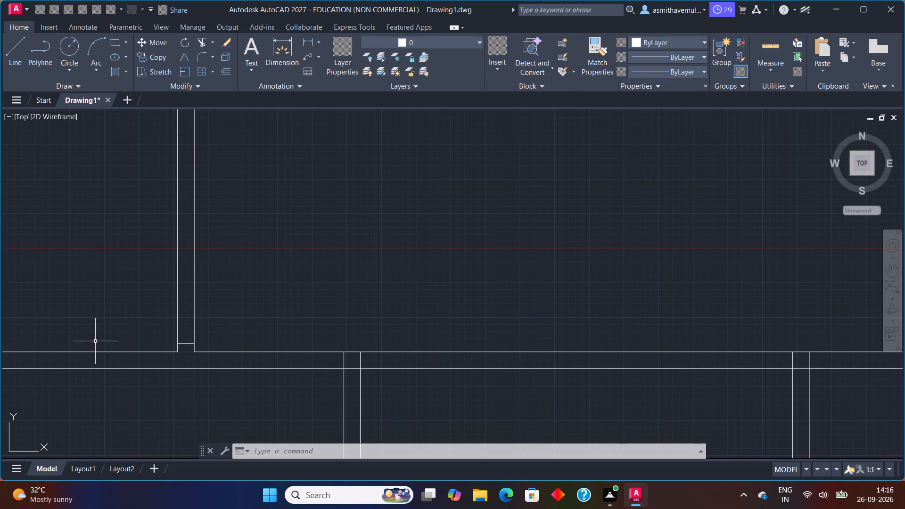
Offset the short line across the vertical partition 3" upward to form the lower door jamb.
key(o)
key(Return)
key(3)
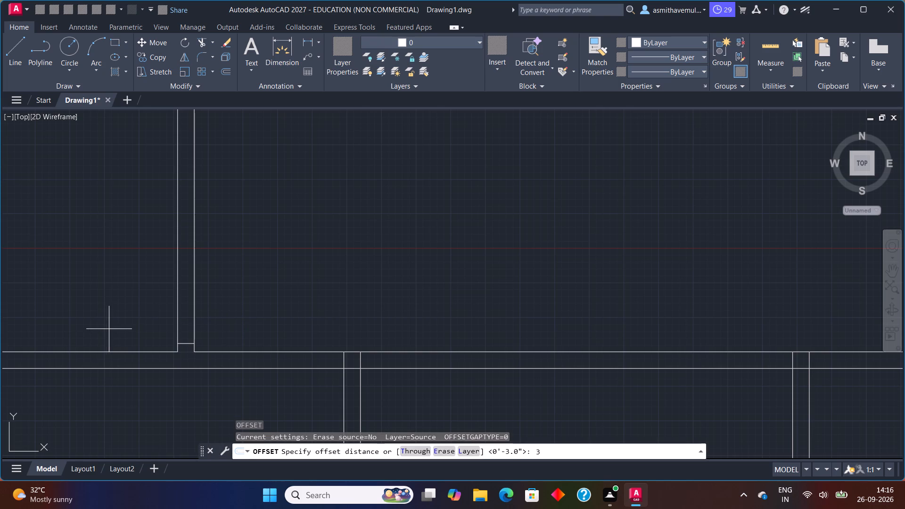
key(shift+quotedbl)
key(Return)
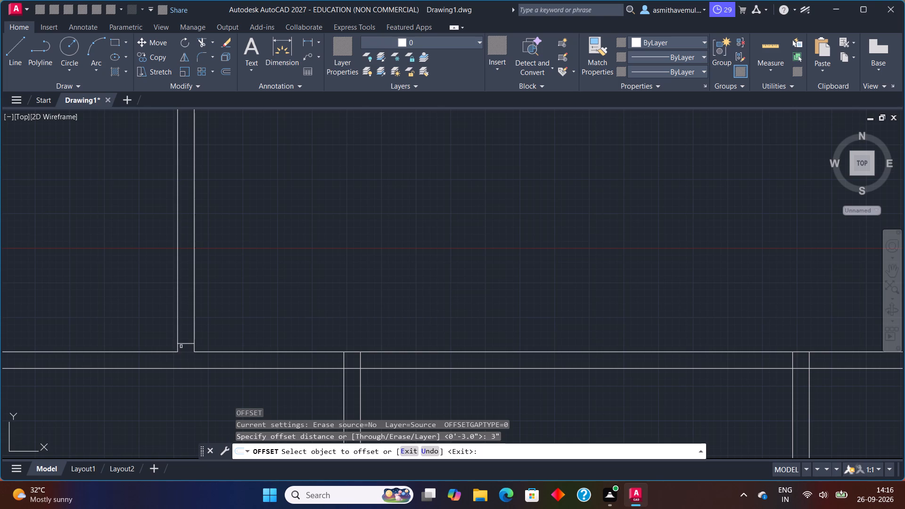
click(183, 345)
click(182, 329)
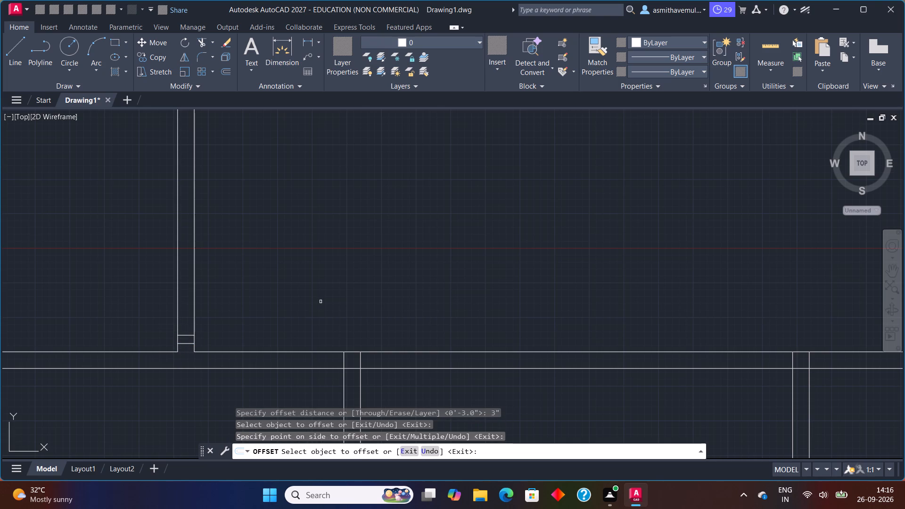
key(Escape)
Offset the lower jamb's top line 3' upward to mark the door opening's width.
key(o)
key(Return)
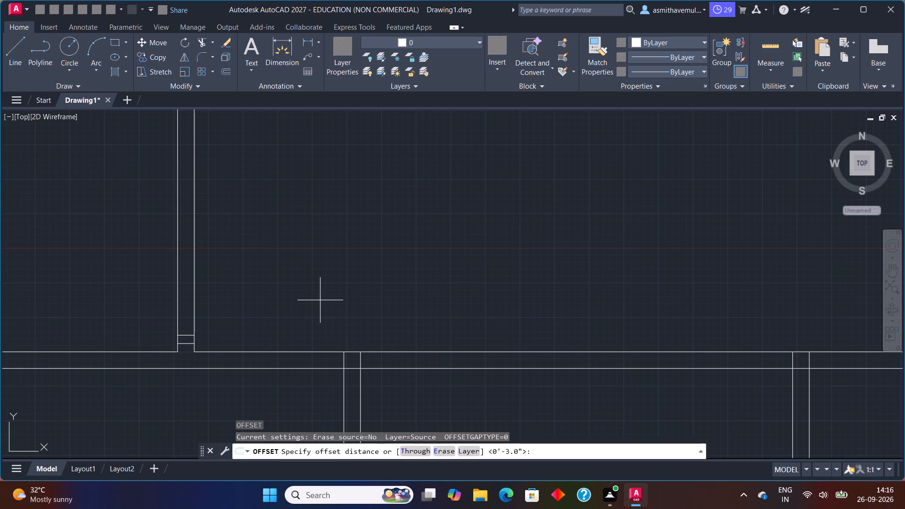
text(3')
key(Return)
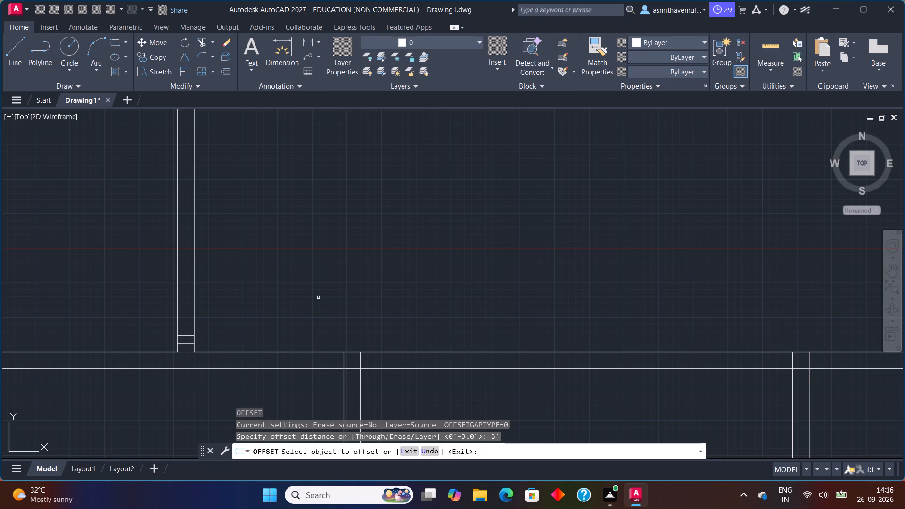
click(186, 335)
click(193, 299)
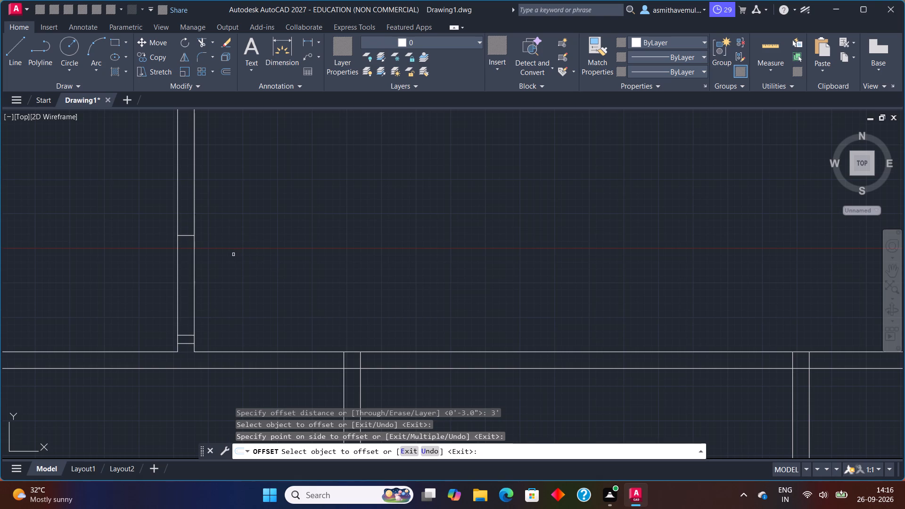
key(Escape)
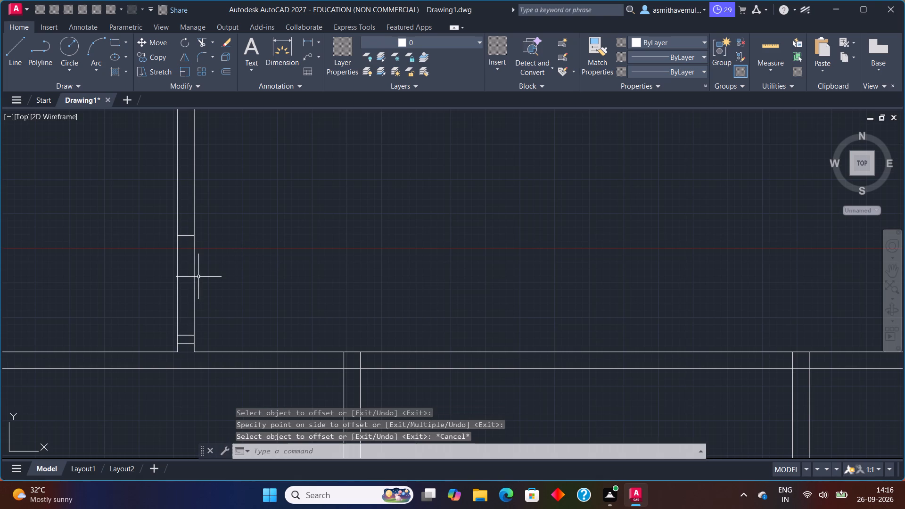
Offset the line at the top of the door opening 3" upward to complete the upper jamb.
key(o)
key(Return)
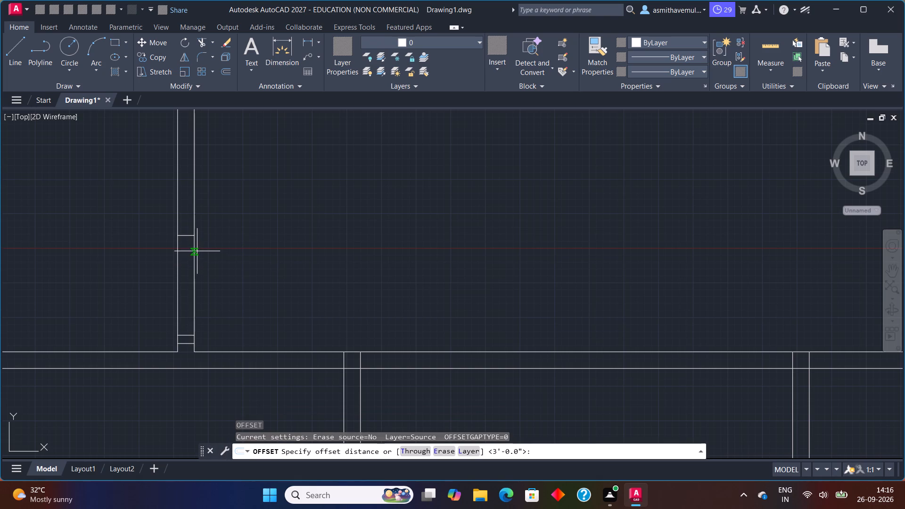
key(3)
key(shift+quotedbl)
key(Return)
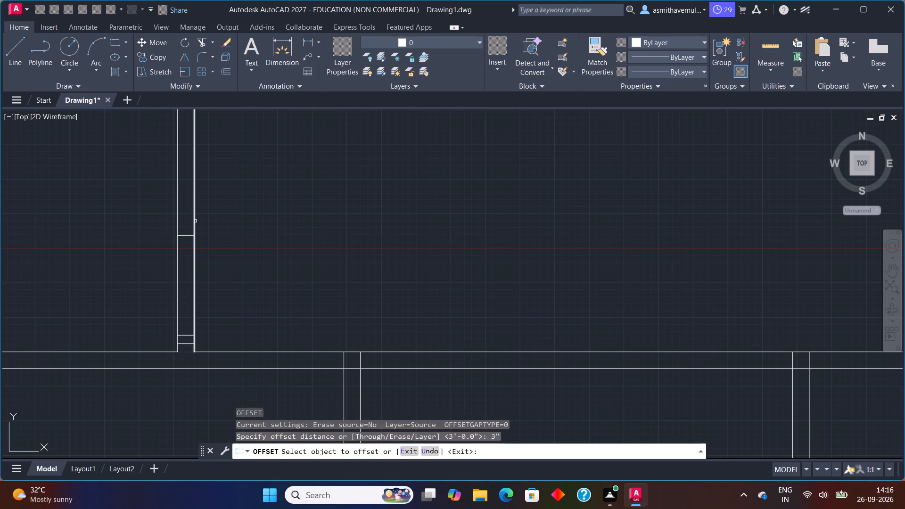
click(189, 236)
click(189, 222)
key(Escape)
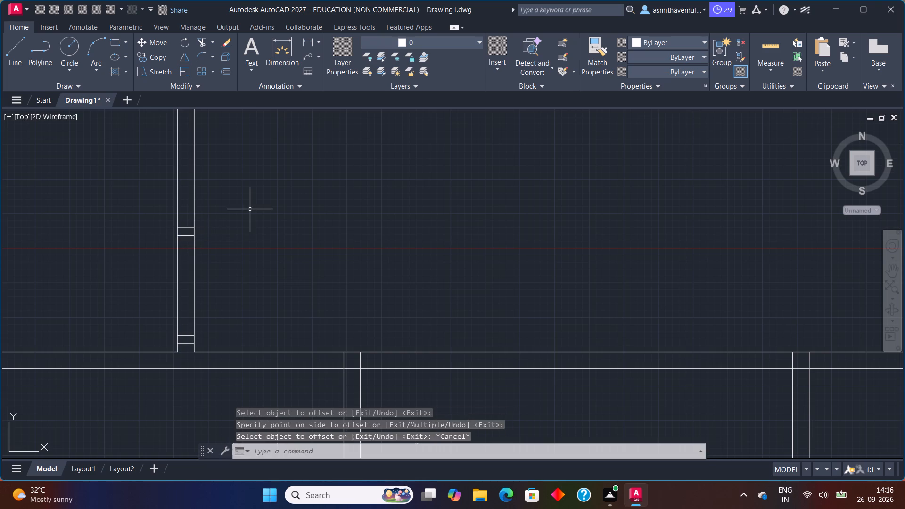
Trim both vertical partition lines between the two inner jamb lines to cut the door opening.
key(t)
key(r)
key(i)
key(m)
key(Return)
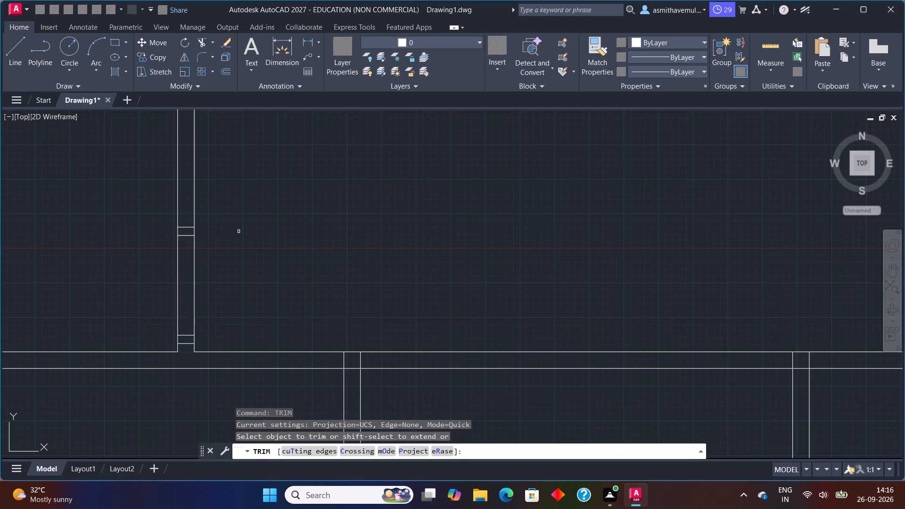
drag(233, 268, 106, 298)
key(Escape)
Draw a 3' by 3" rectangle as the door leaf, extending left into the left middle room from the lower jamb's upper left corner.
scroll(126, 275, down, 1)
middle_drag(128, 272, 254, 273)
scroll(254, 293, up, 1)
key(r)
key(e)
key(c)
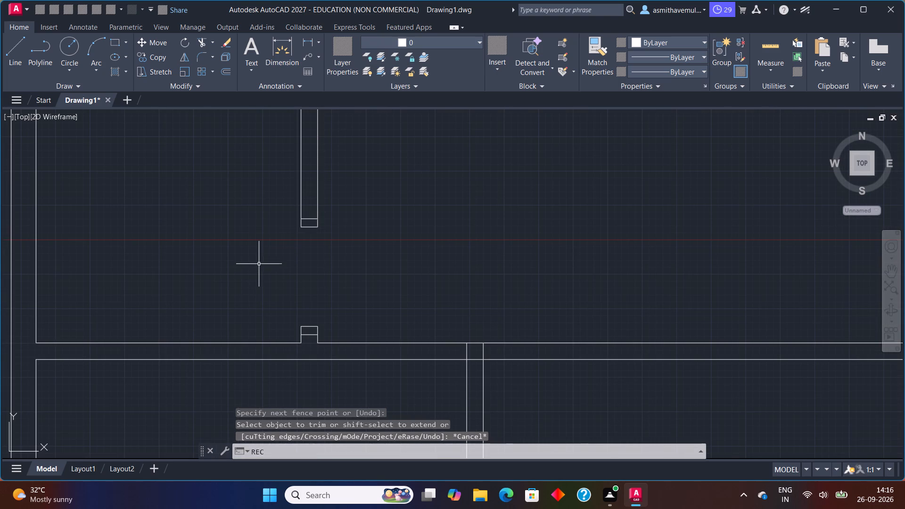
key(Return)
click(302, 327)
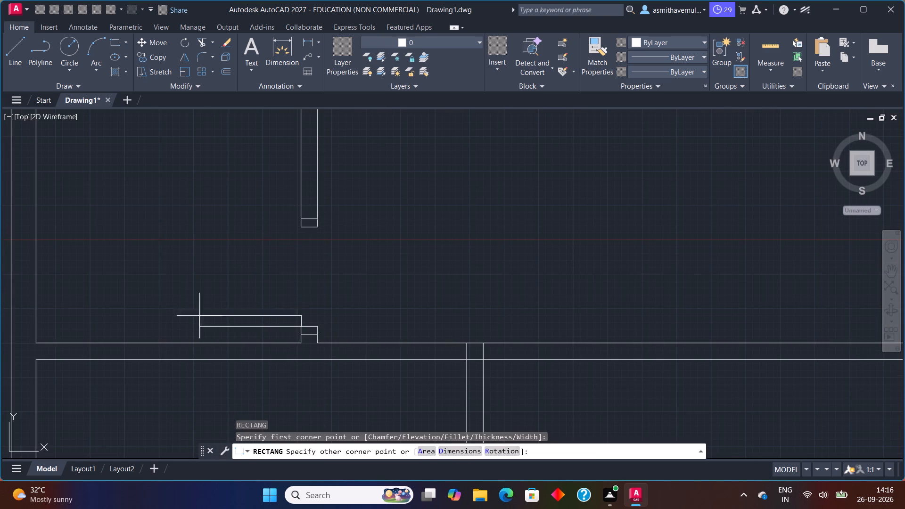
key(d)
key(Return)
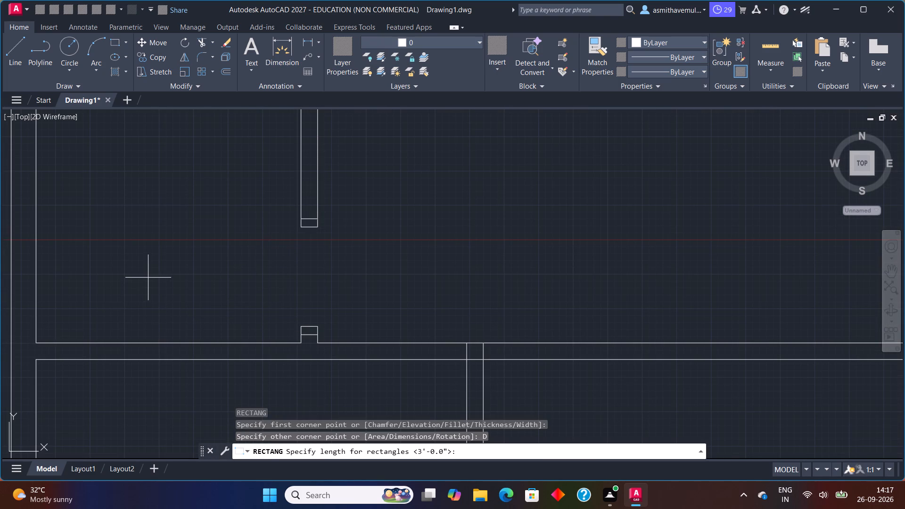
key(3)
key(apostrophe)
key(Return)
key(3)
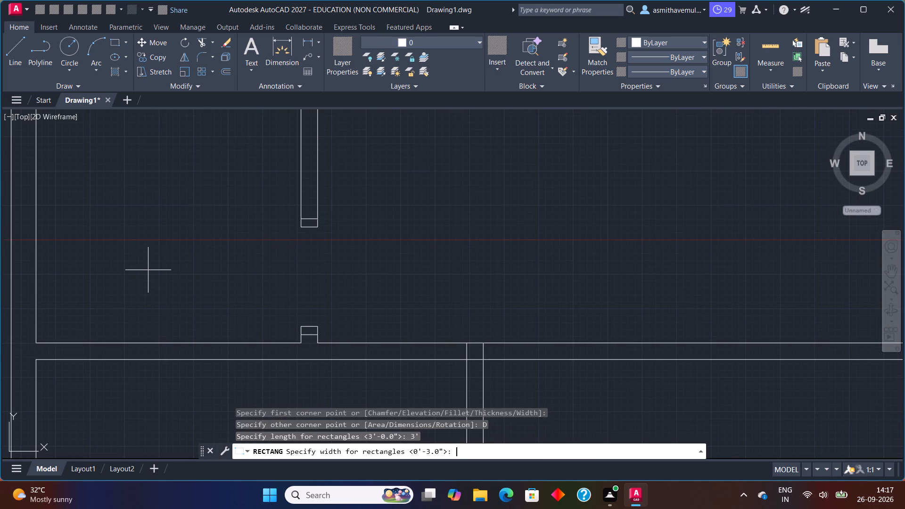
key(shift+quotedbl)
key(Return)
click(148, 243)
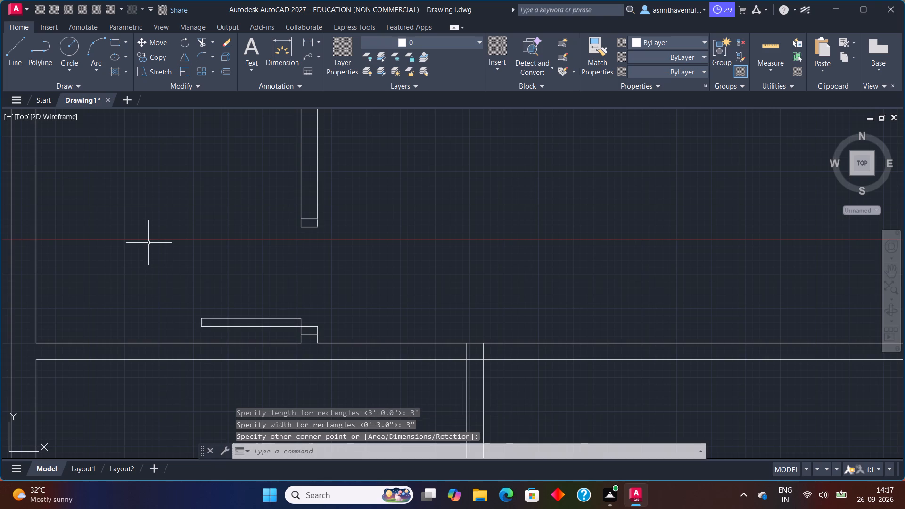
Draw the door swing as a three-point arc through the leaf's two left corners, ending at the upper jamb's lower left corner.
scroll(276, 321, up, 2)
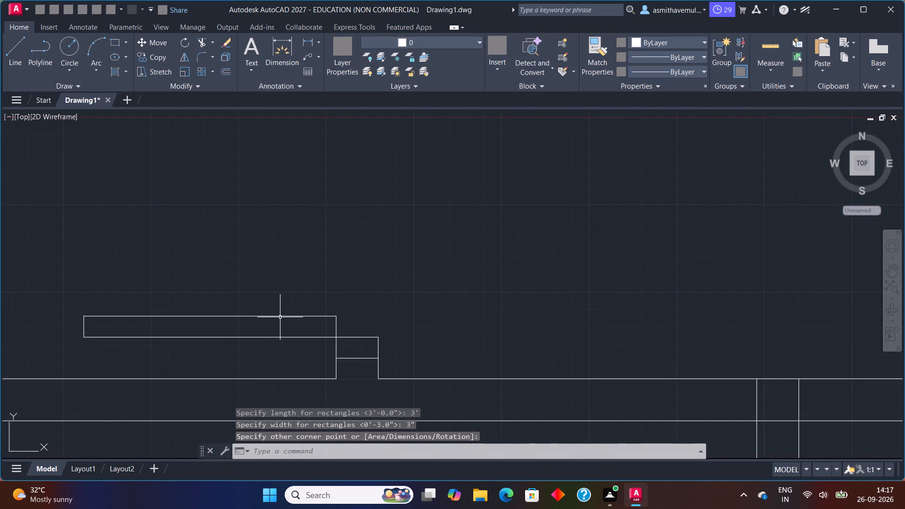
key(a)
key(r)
key(c)
key(Return)
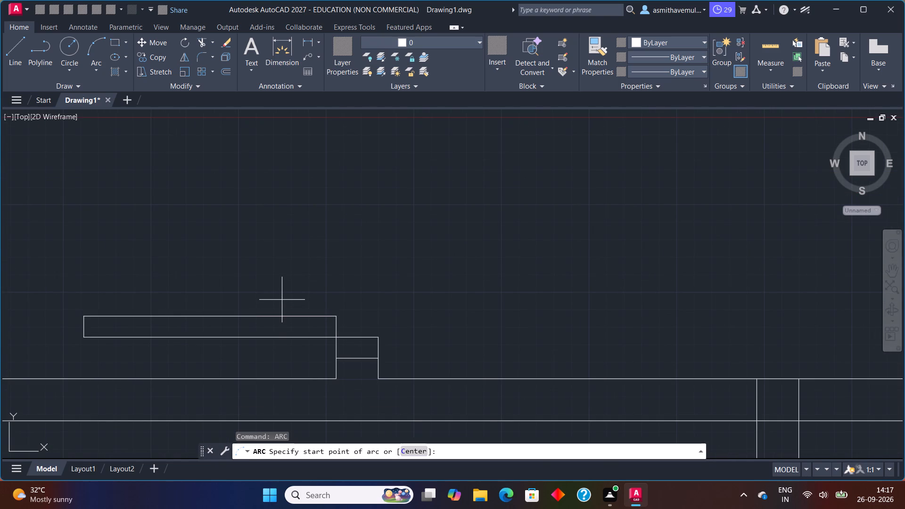
click(82, 337)
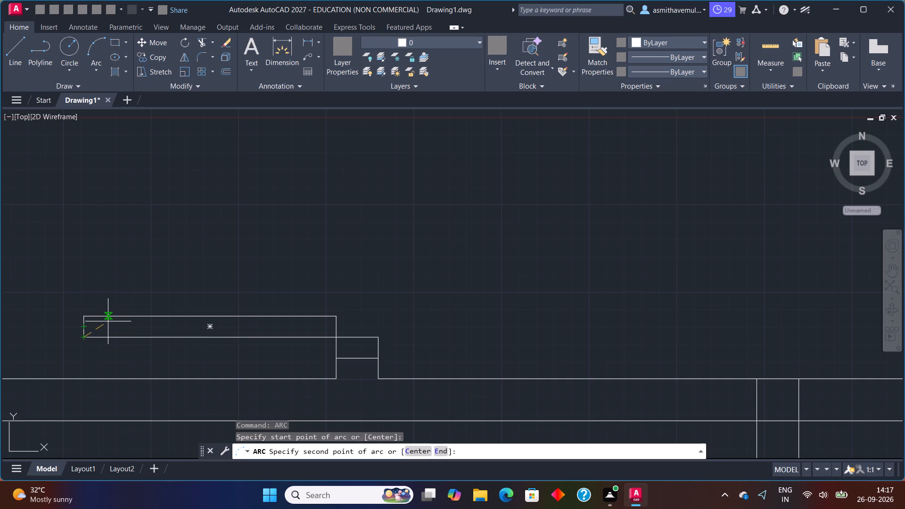
click(85, 313)
scroll(162, 260, down, 2)
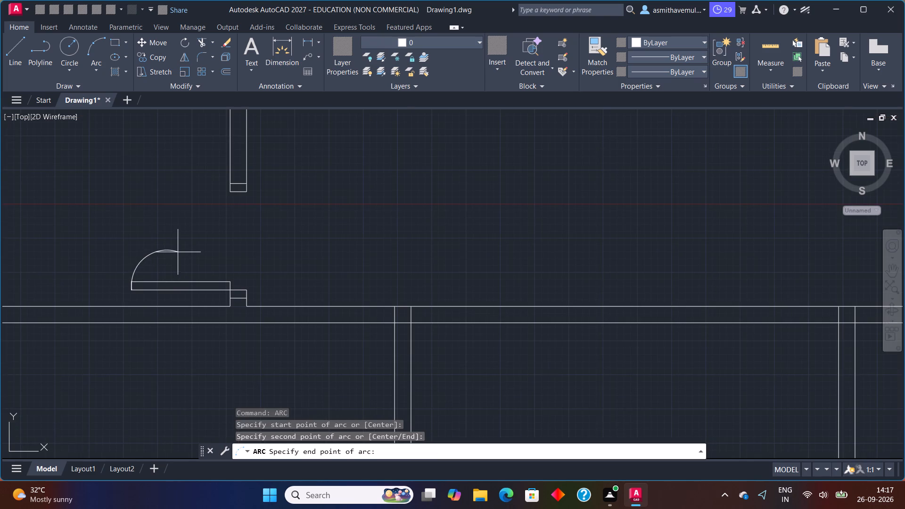
middle_drag(178, 253, 158, 278)
scroll(222, 235, up, 2)
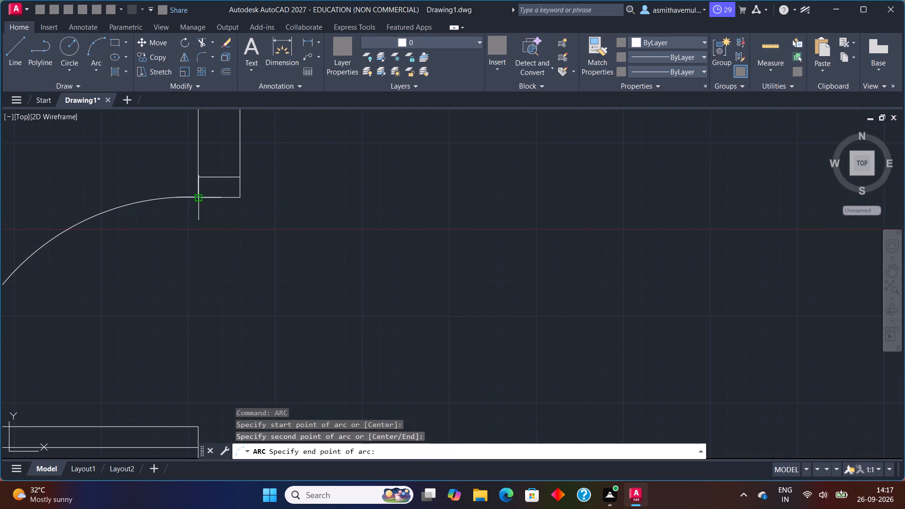
click(196, 195)
key(Escape)
scroll(215, 208, down, 4)
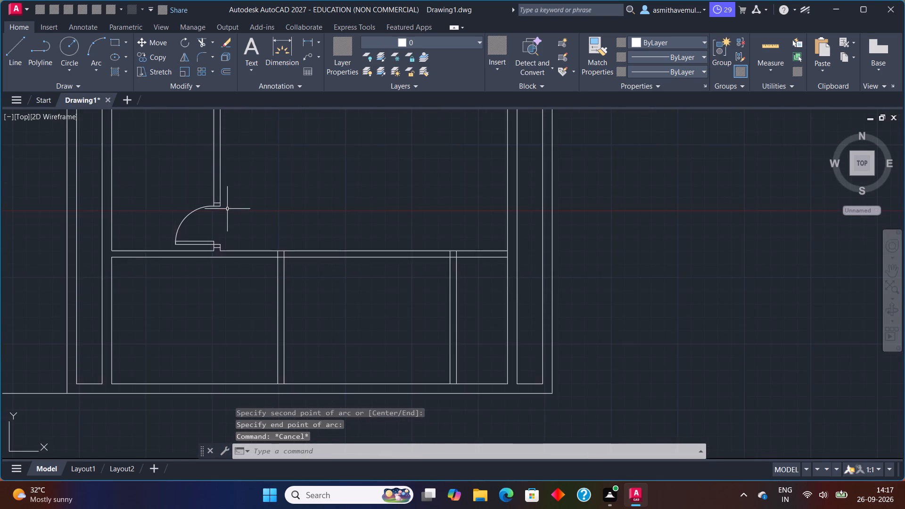
Trim the crossing wall lines at both ends of the partition between the bottom-row left and middle rooms to open the junctions.
scroll(229, 211, down, 1)
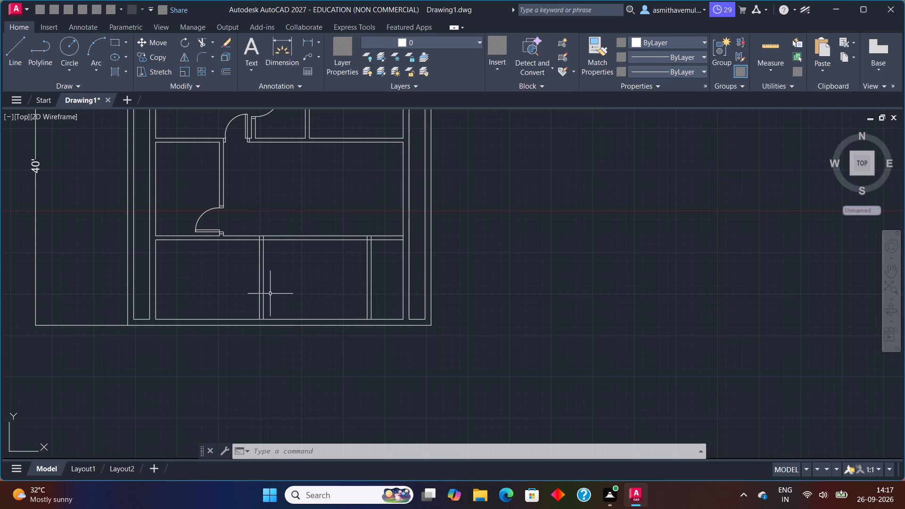
scroll(268, 292, up, 1)
key(t)
key(r)
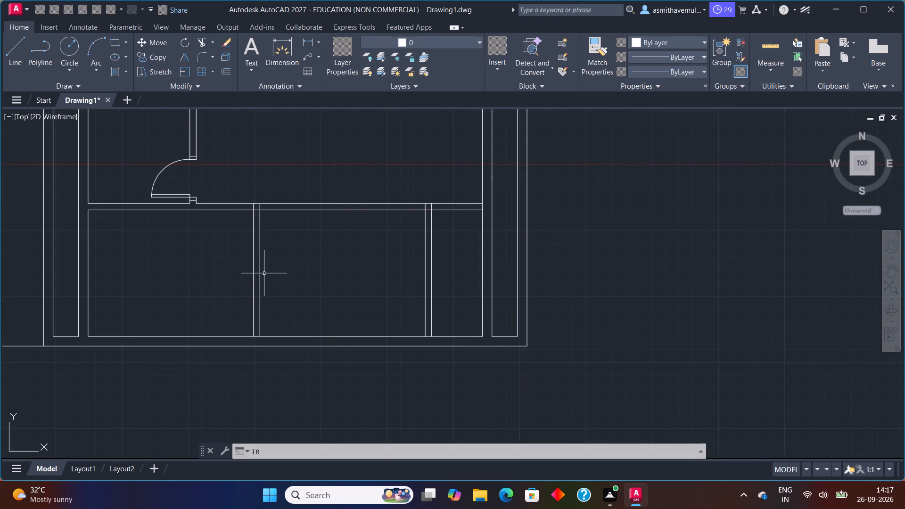
key(i)
key(m)
key(Return)
scroll(281, 267, up, 1)
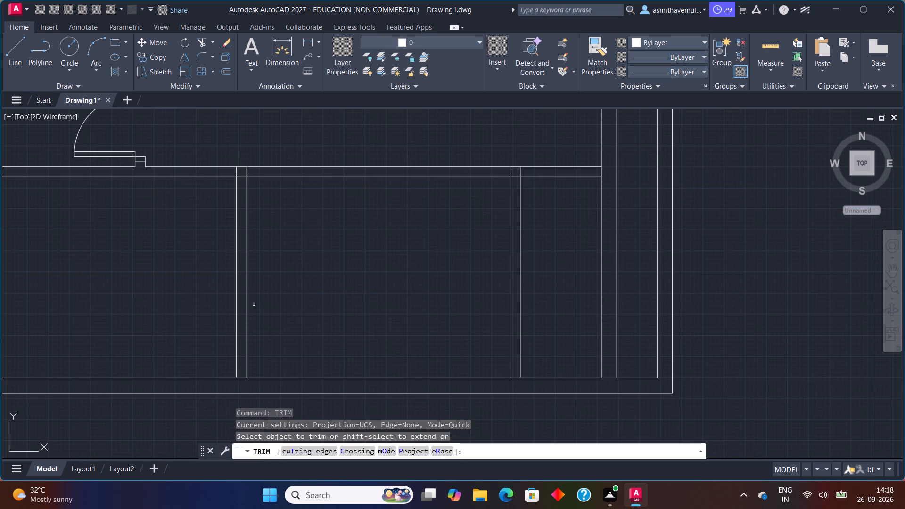
click(243, 379)
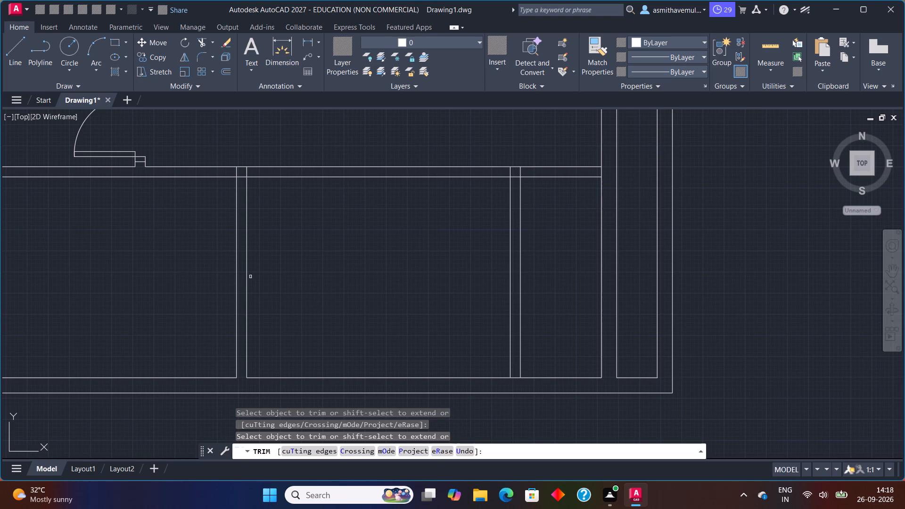
scroll(253, 192, up, 1)
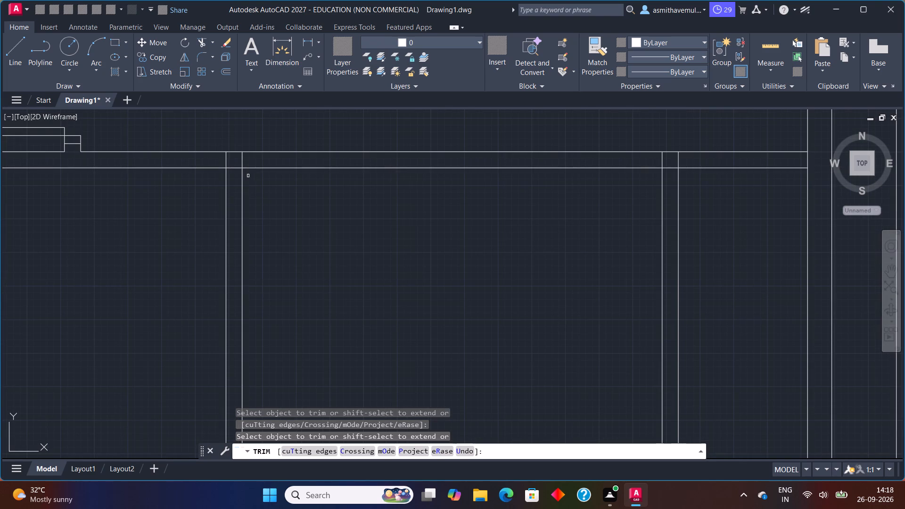
drag(248, 159, 208, 159)
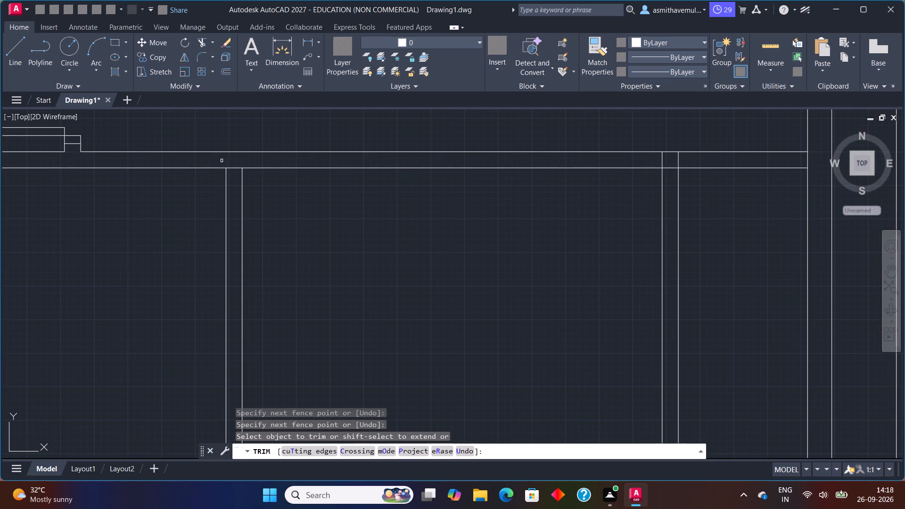
drag(231, 164, 232, 186)
click(802, 493)
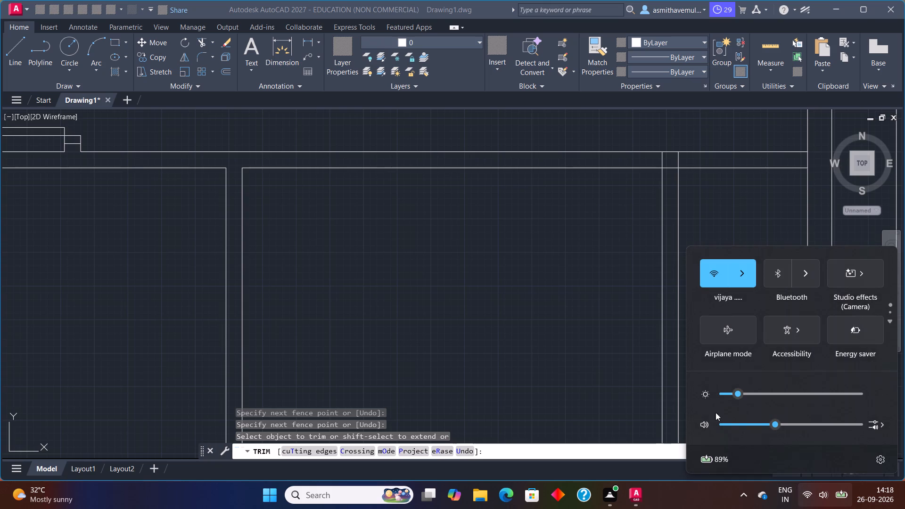
click(590, 348)
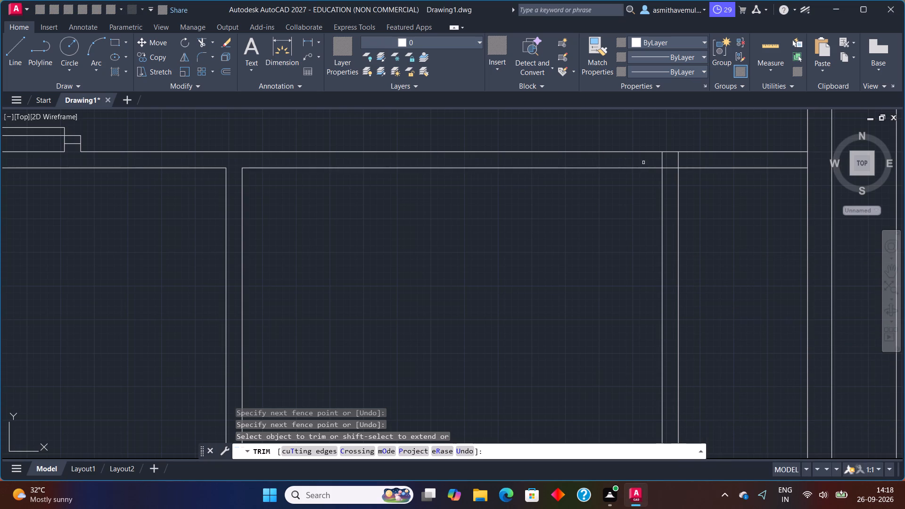
key(Escape)
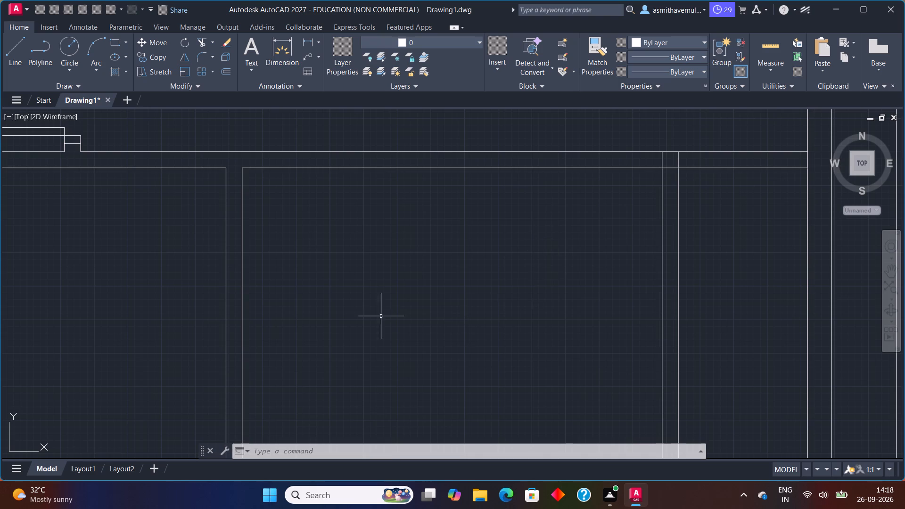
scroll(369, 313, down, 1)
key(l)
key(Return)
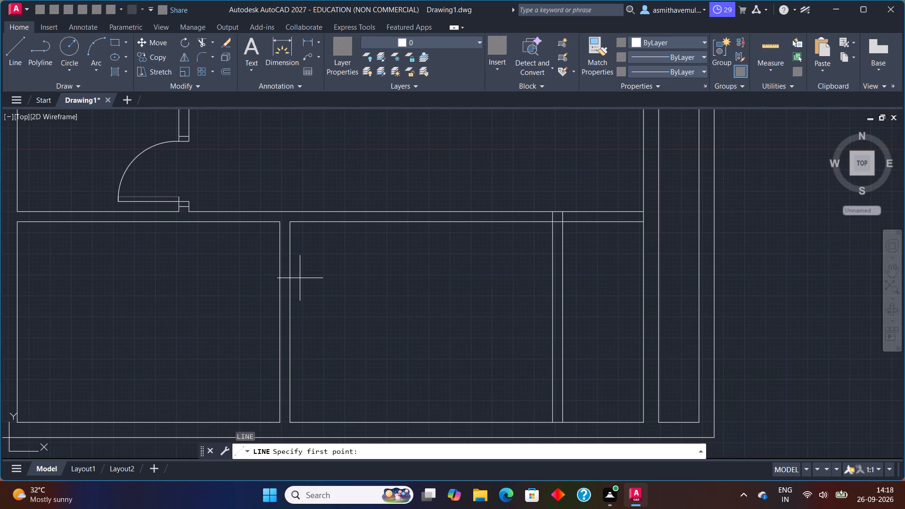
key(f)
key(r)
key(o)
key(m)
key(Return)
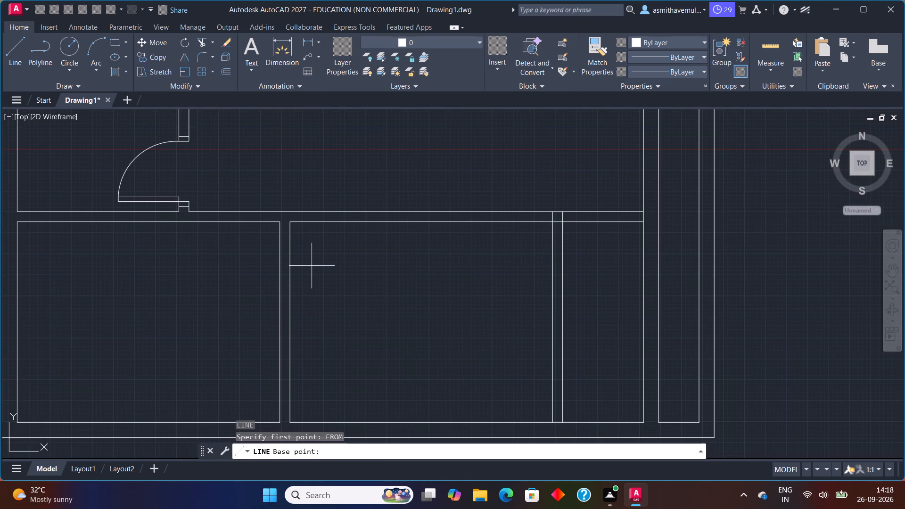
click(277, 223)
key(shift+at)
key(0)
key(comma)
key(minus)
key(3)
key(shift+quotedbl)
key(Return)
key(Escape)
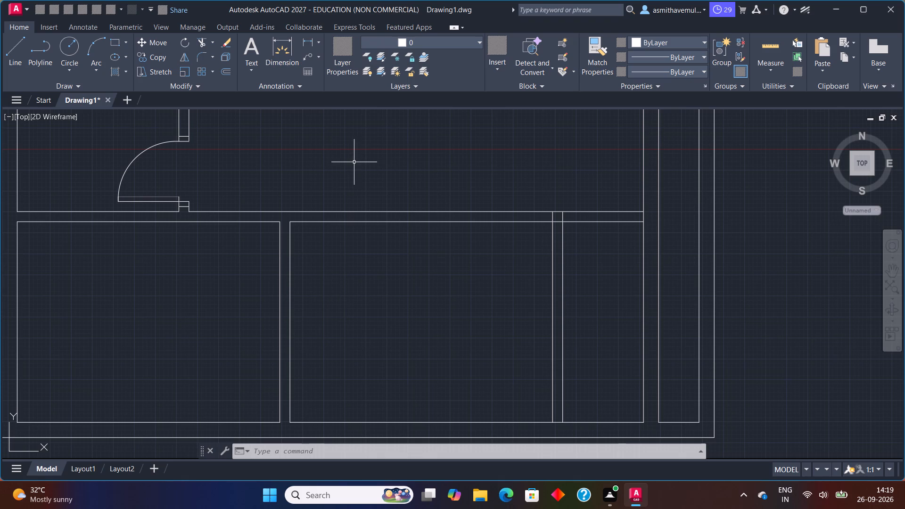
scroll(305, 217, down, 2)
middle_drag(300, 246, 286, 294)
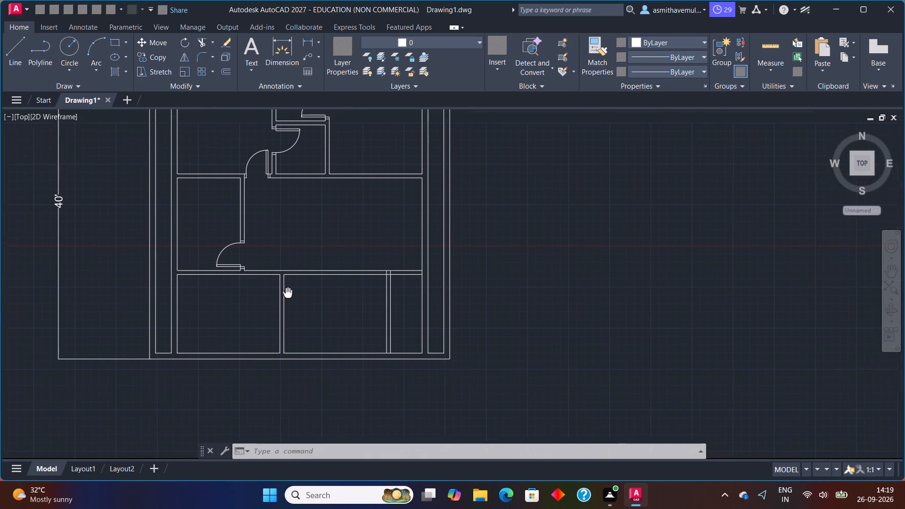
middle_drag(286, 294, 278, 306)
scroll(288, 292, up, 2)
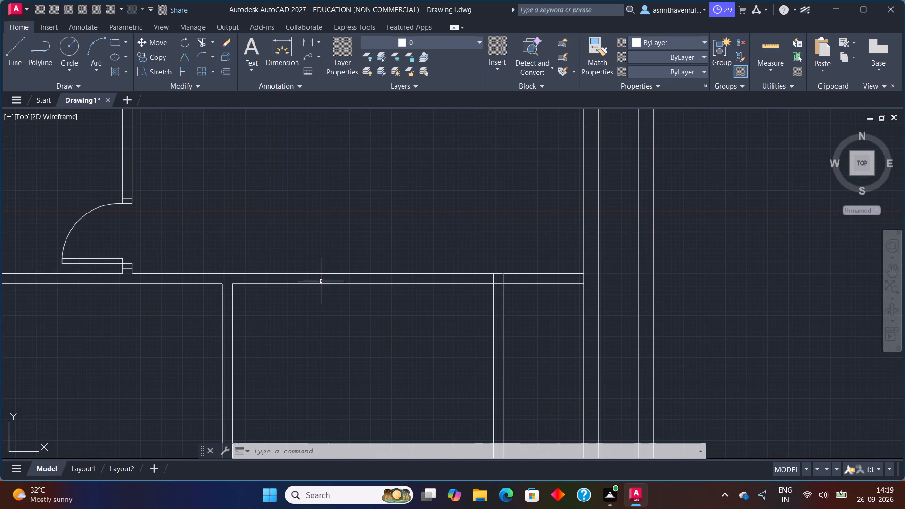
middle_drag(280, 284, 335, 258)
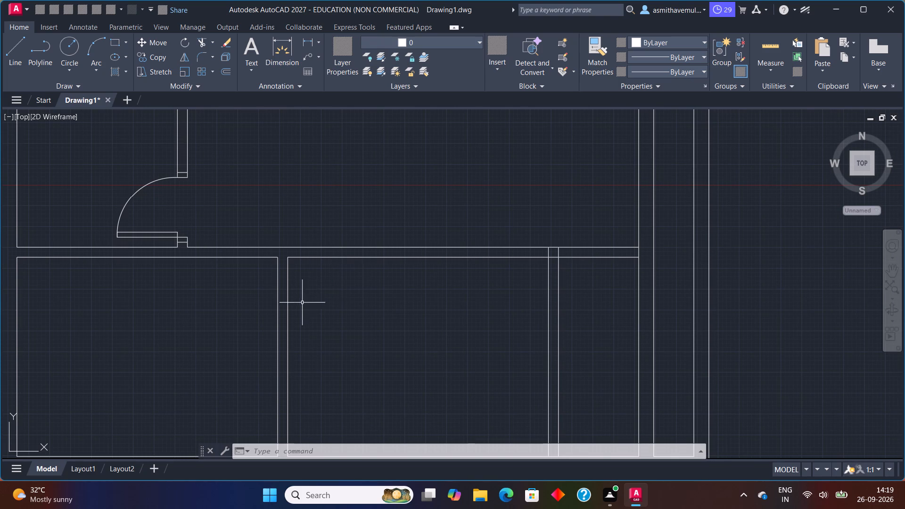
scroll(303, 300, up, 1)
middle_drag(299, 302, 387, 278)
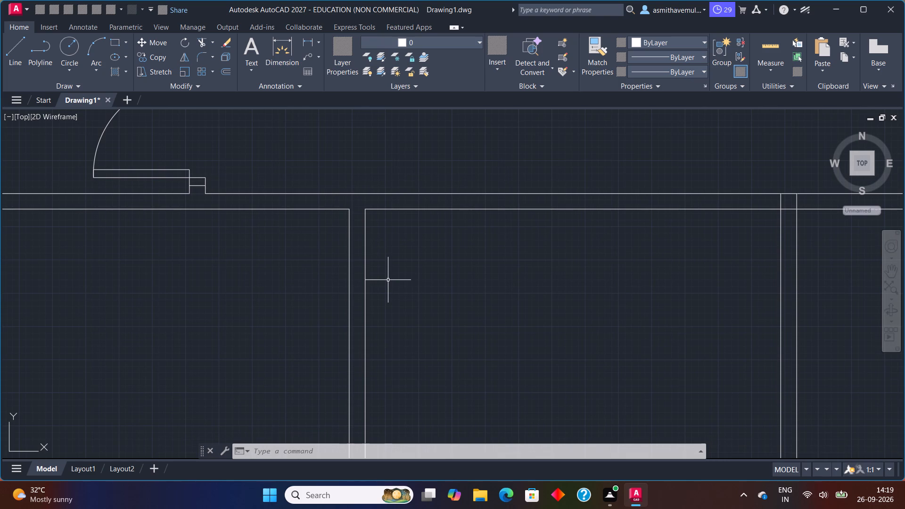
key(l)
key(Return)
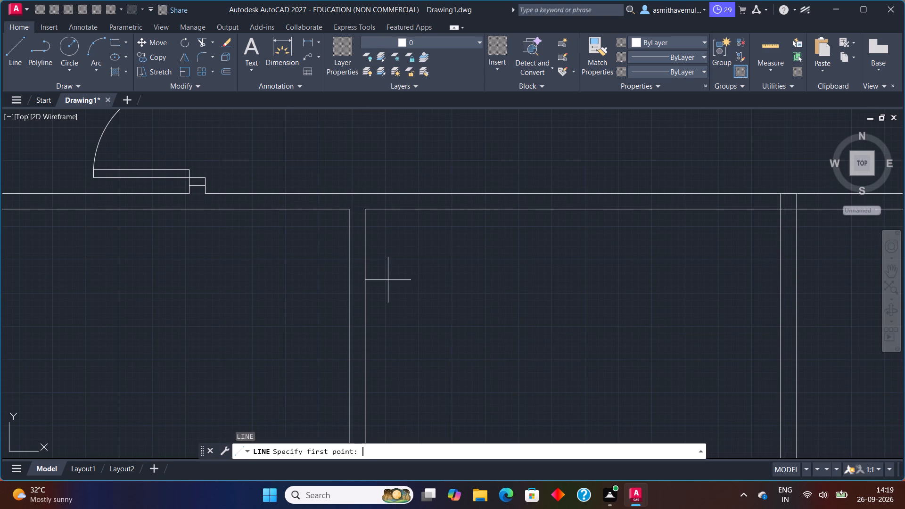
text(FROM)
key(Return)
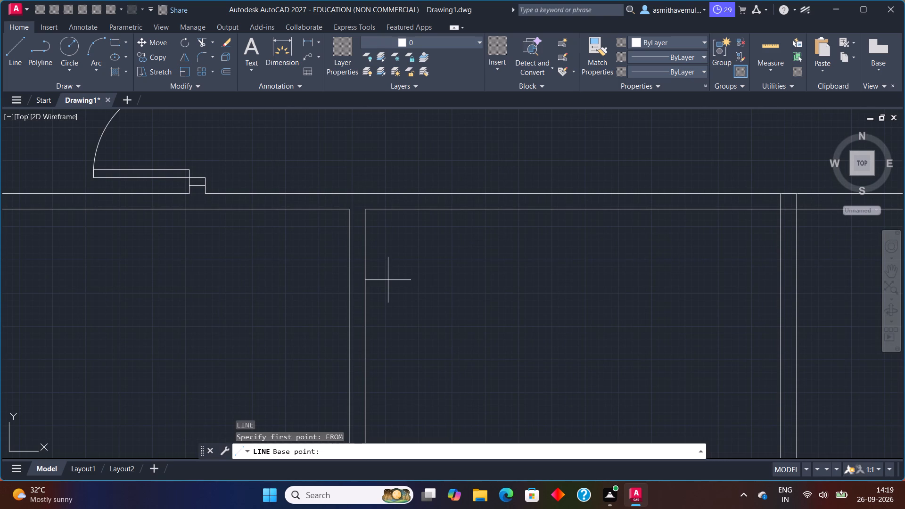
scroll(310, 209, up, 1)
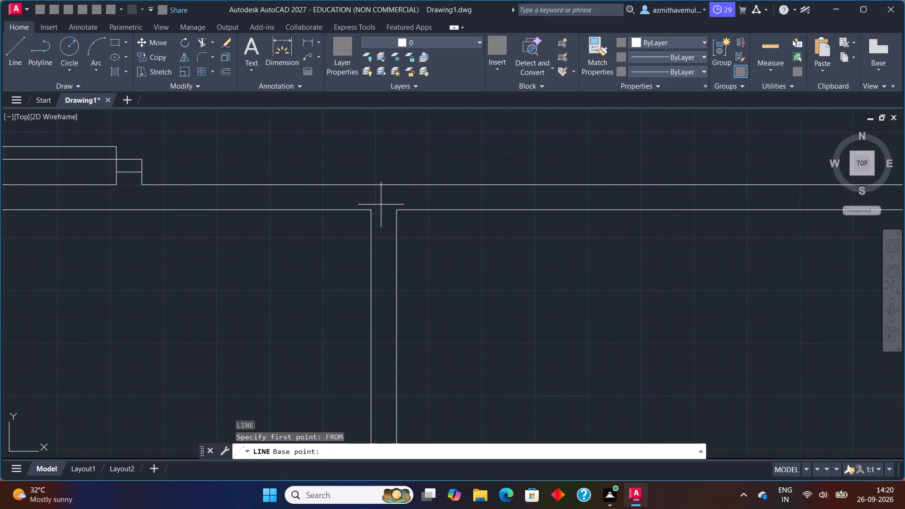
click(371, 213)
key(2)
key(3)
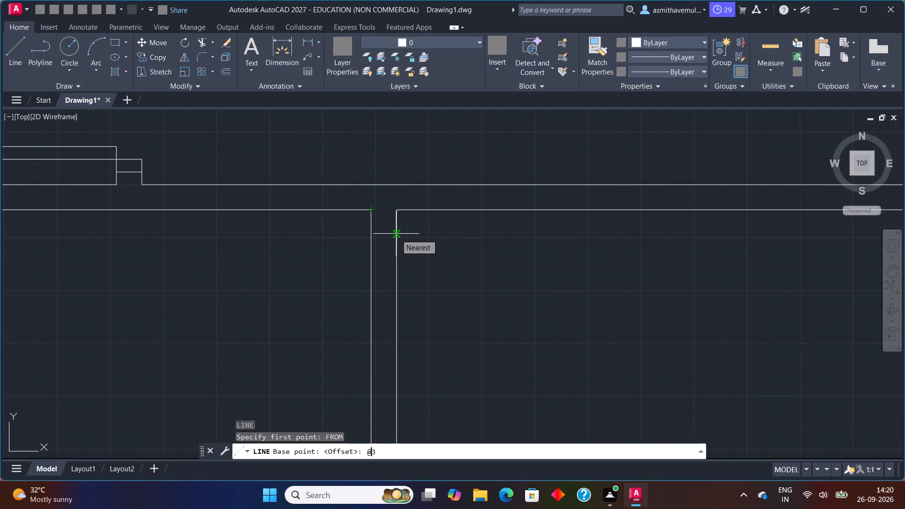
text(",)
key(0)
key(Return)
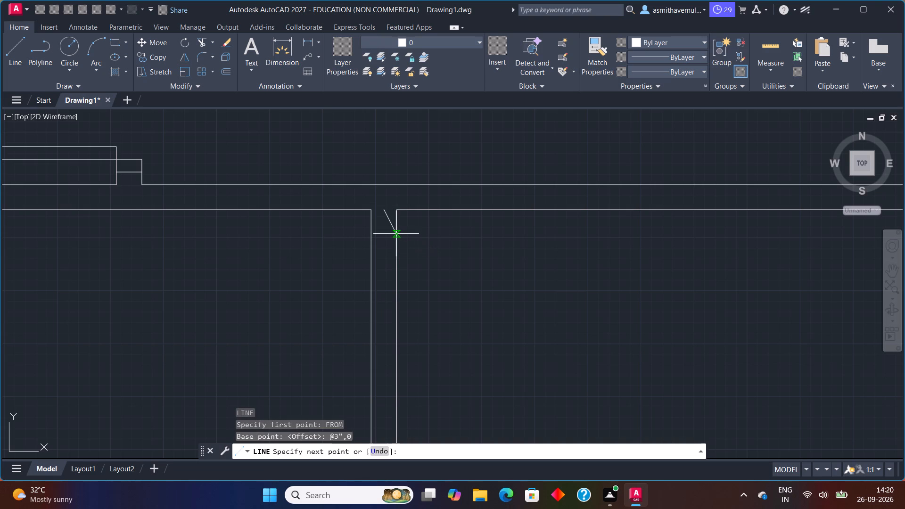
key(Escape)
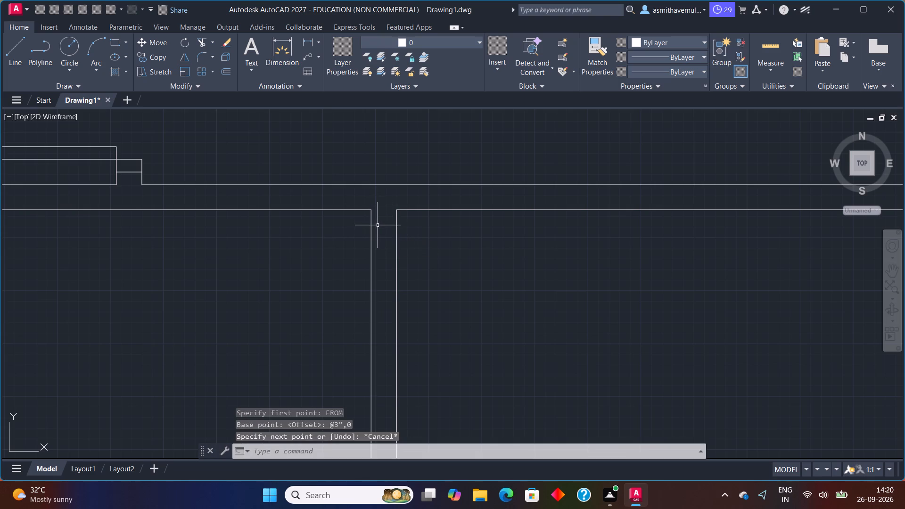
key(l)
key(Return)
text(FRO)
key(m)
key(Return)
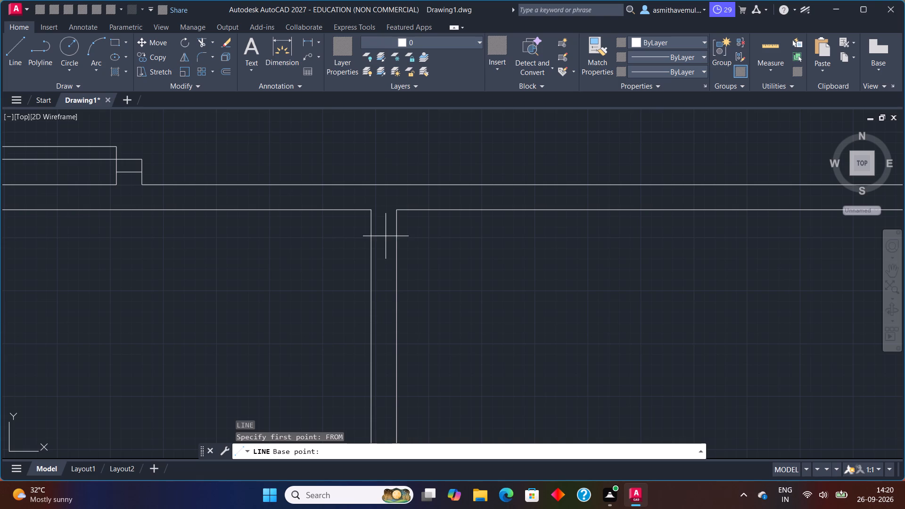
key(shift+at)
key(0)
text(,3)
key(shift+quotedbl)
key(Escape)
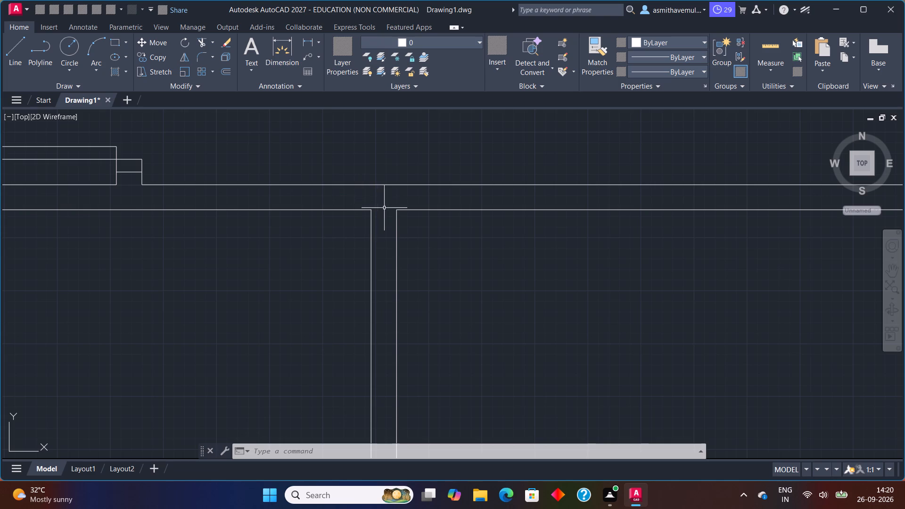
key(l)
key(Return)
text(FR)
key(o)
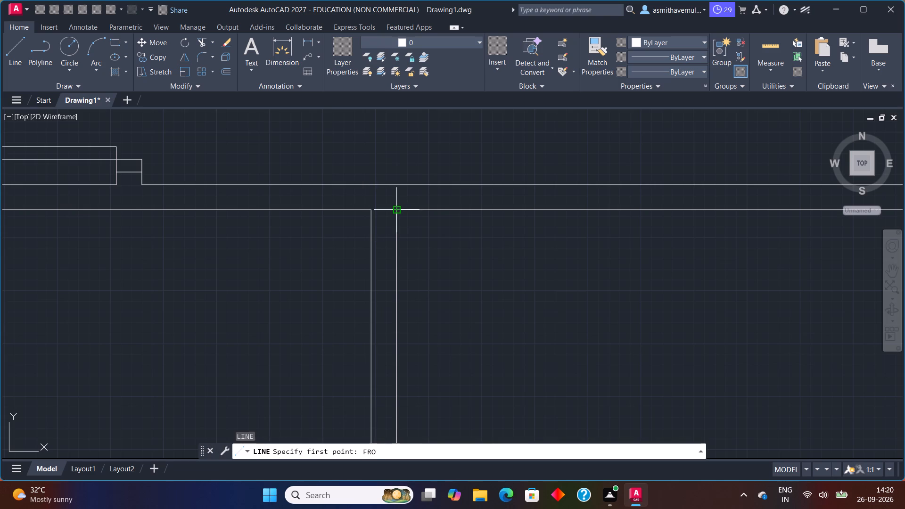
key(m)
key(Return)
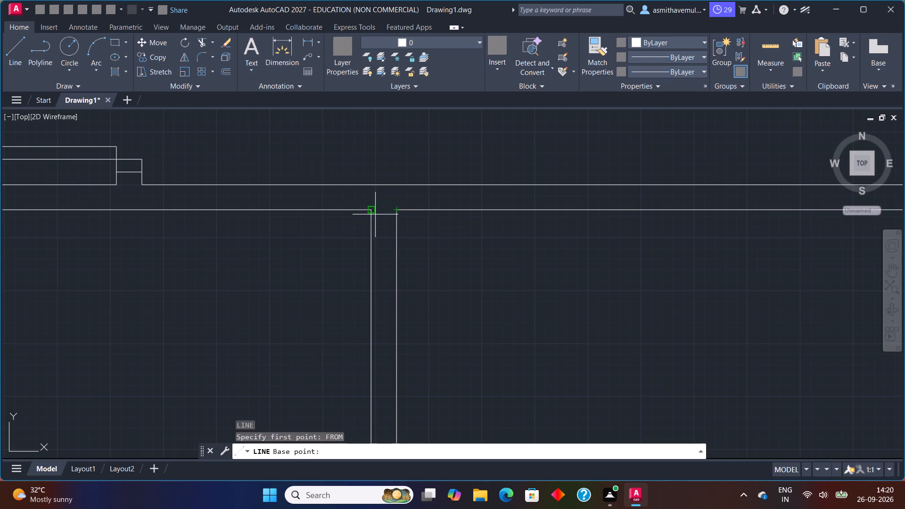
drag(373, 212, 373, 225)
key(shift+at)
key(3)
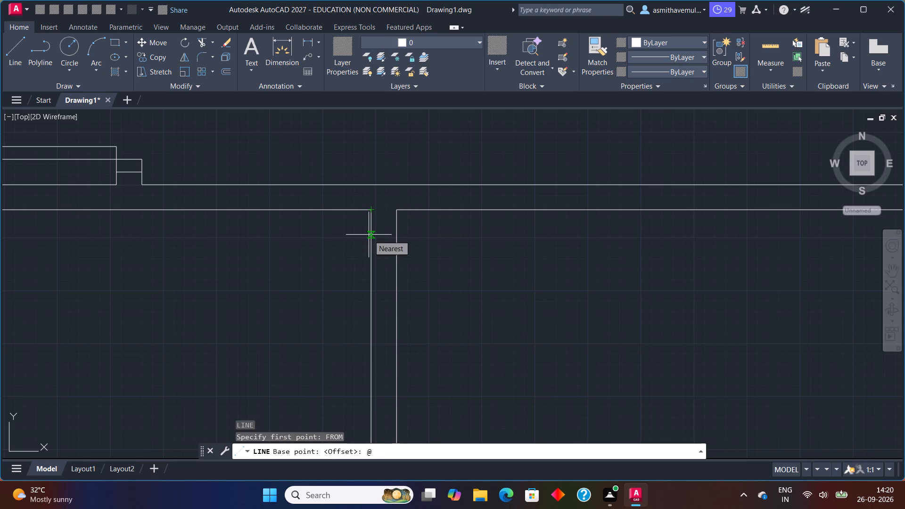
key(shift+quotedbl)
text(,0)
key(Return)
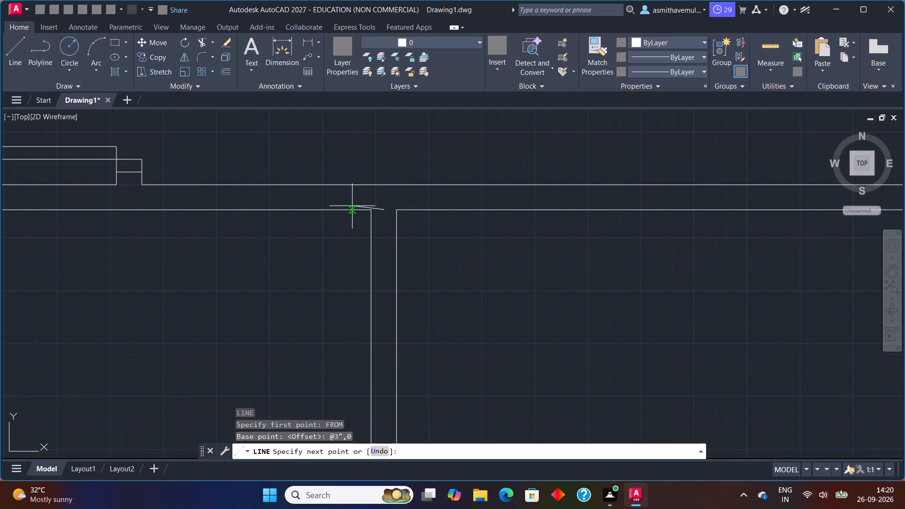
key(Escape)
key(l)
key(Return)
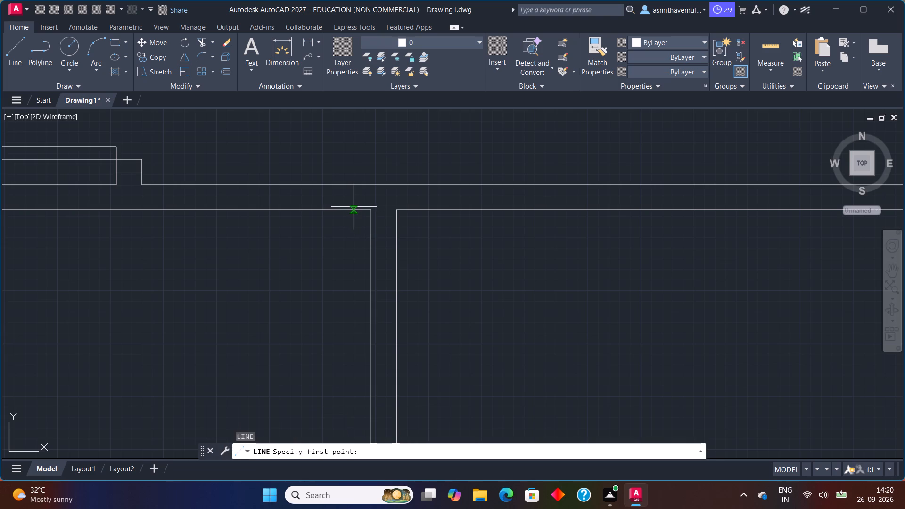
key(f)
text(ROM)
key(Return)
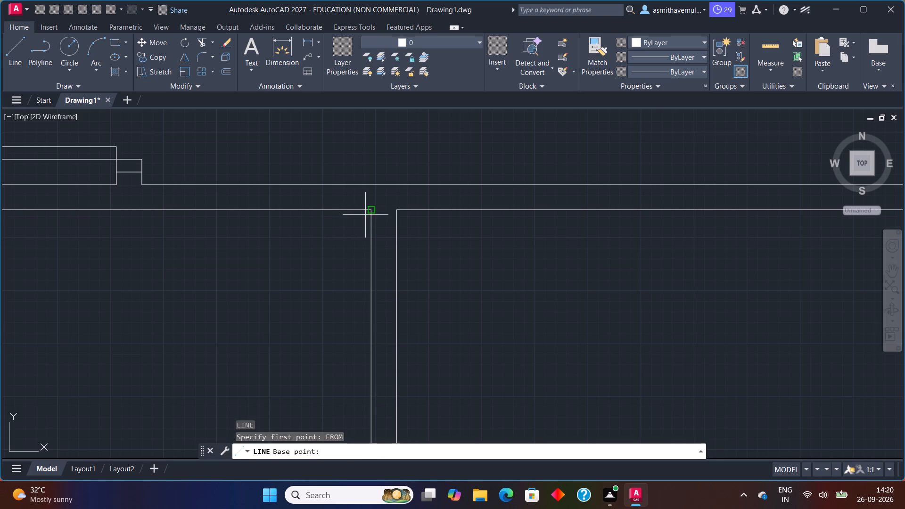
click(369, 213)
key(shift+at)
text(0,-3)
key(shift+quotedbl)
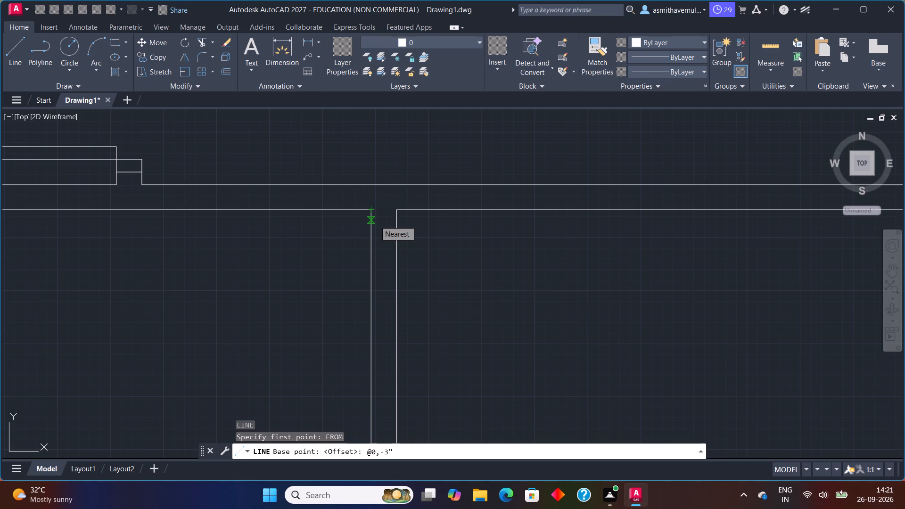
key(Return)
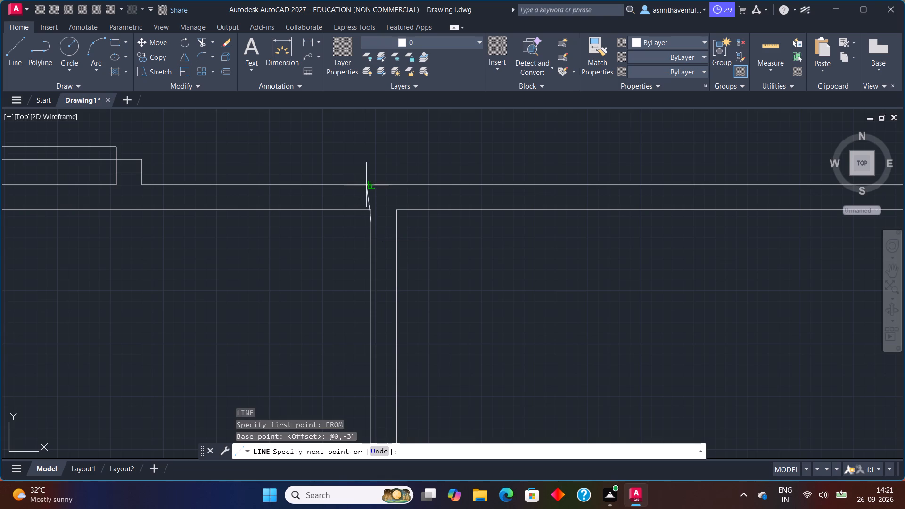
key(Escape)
Draw a vertical jamb line across the horizontal wall, starting 3" left of the partition junction's left corner and ending on the wall's upper line.
scroll(356, 214, up, 2)
middle_drag(357, 214, 343, 289)
key(l)
key(Return)
text(FROM)
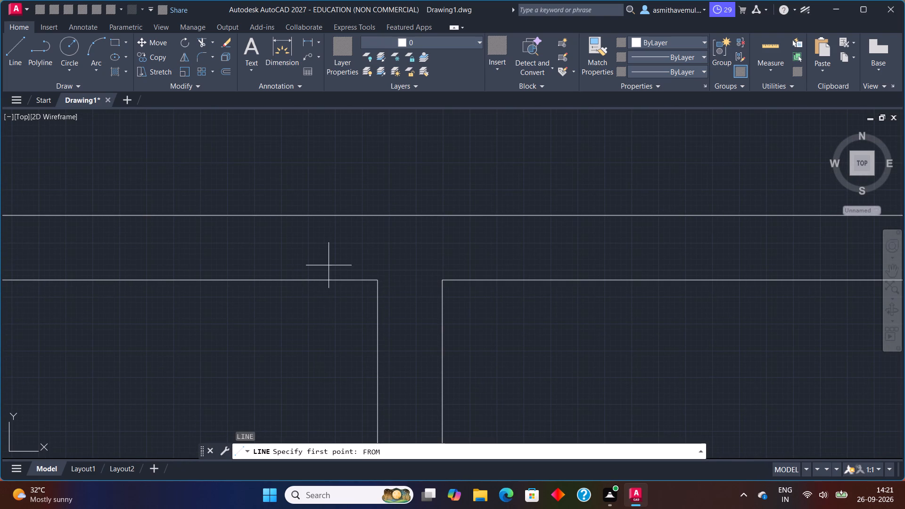
click(379, 280)
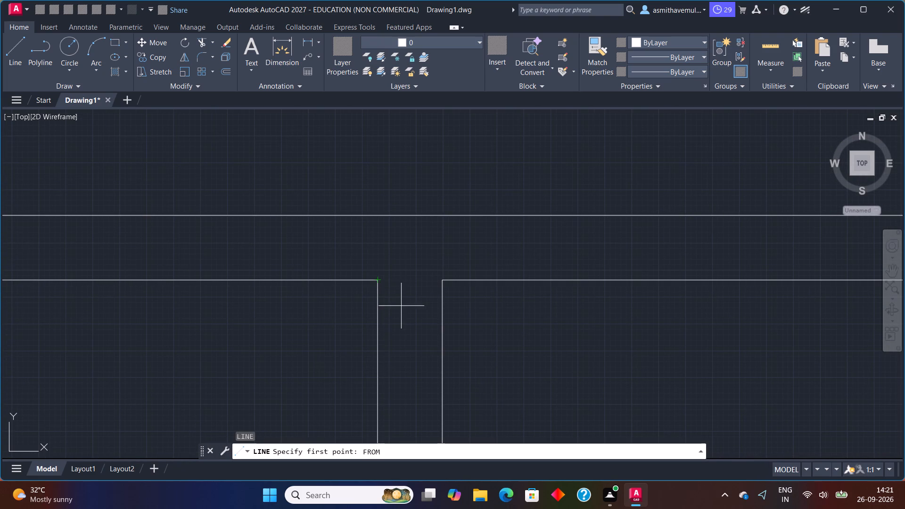
key(Return)
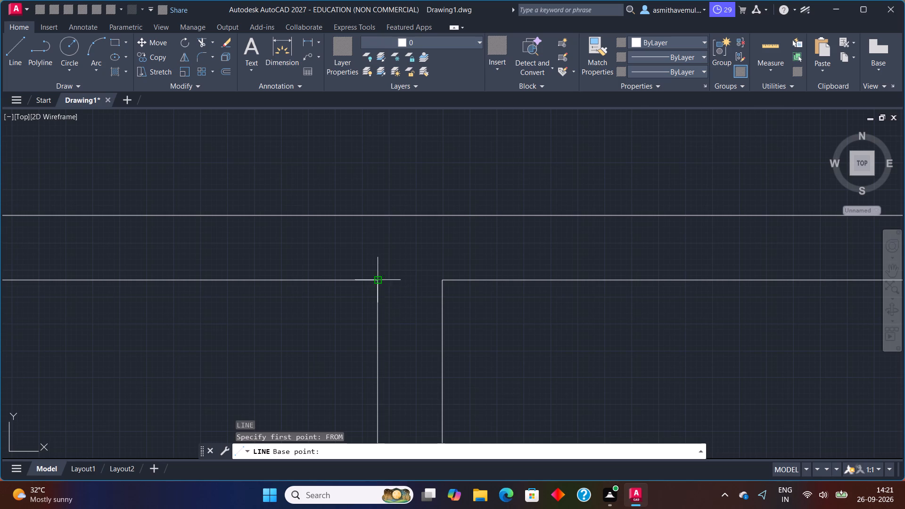
click(378, 279)
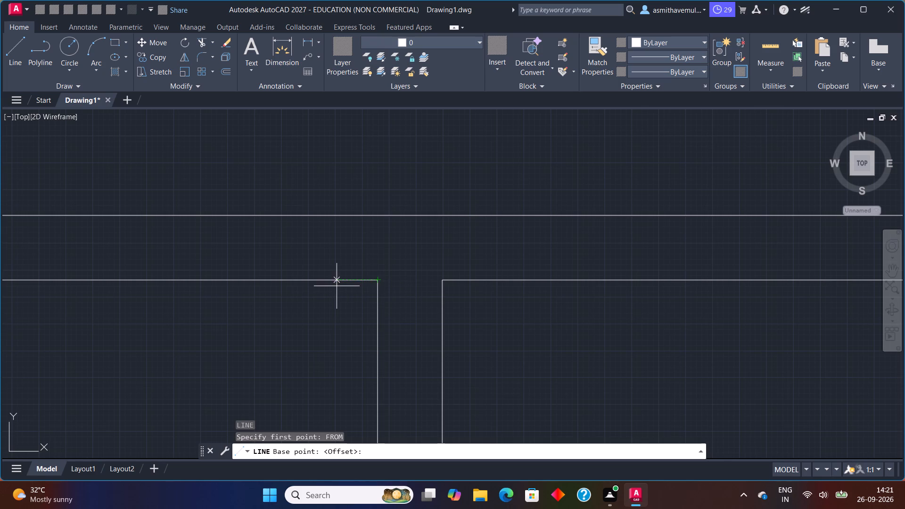
key(3)
key(shift+quotedbl)
key(Return)
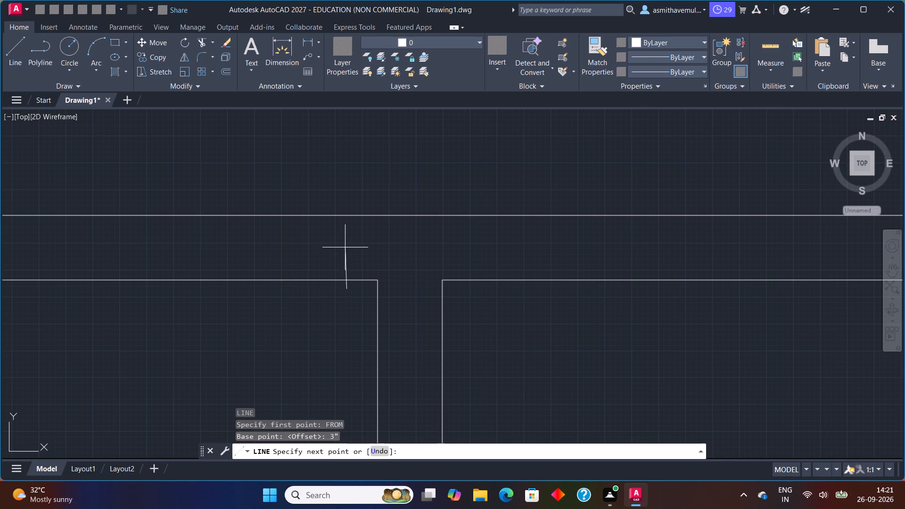
key(F8)
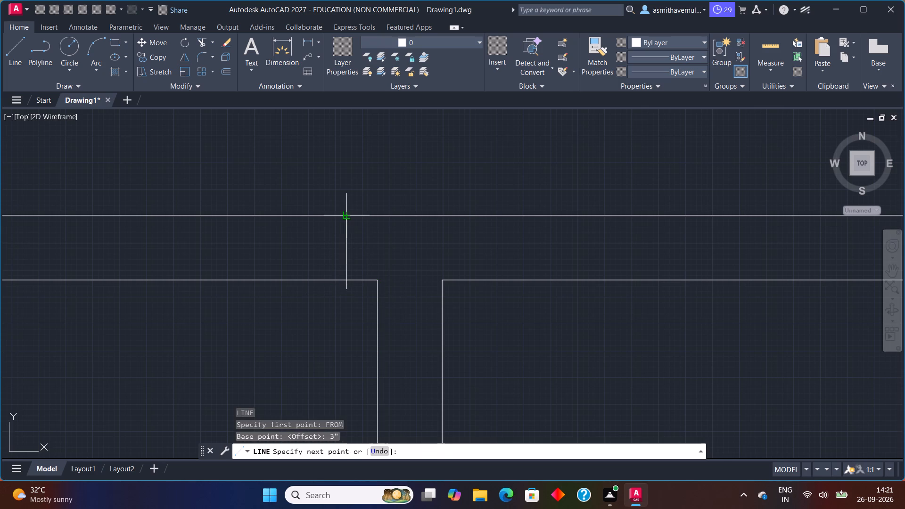
click(348, 217)
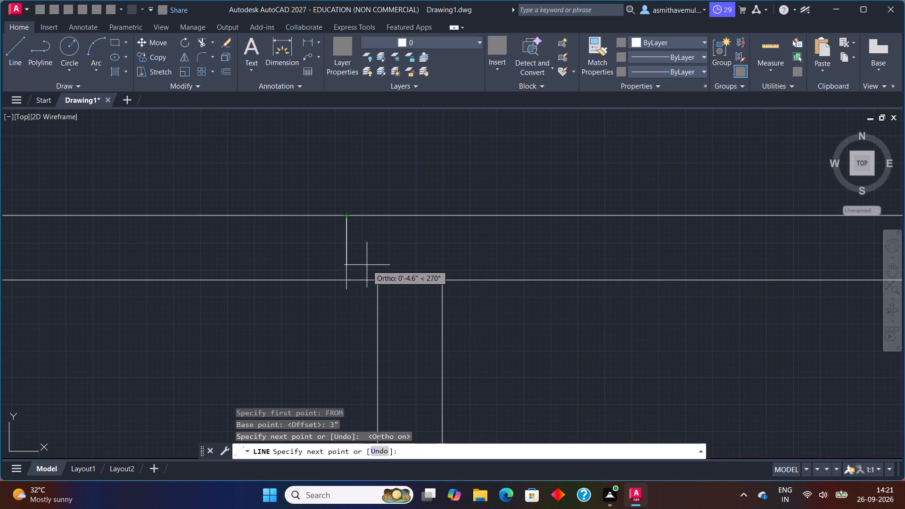
key(t)
key(r)
key(i)
key(m)
key(Return)
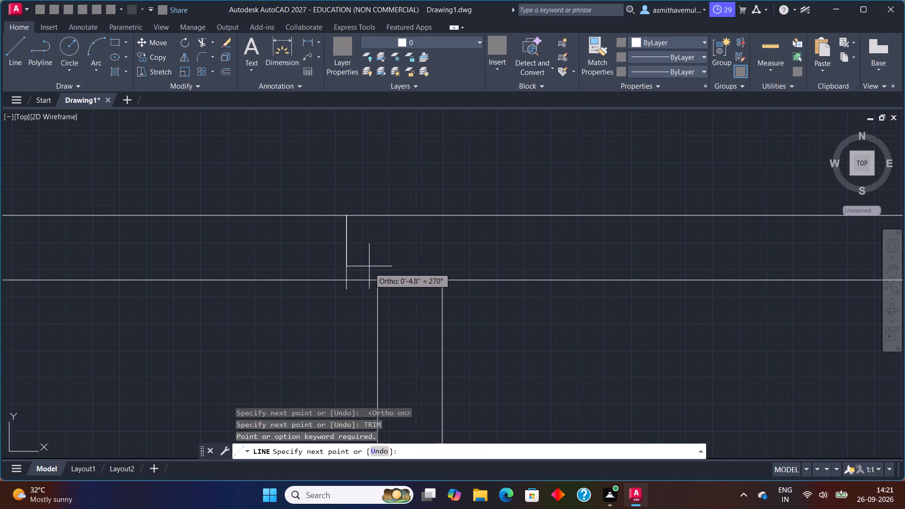
key(Escape)
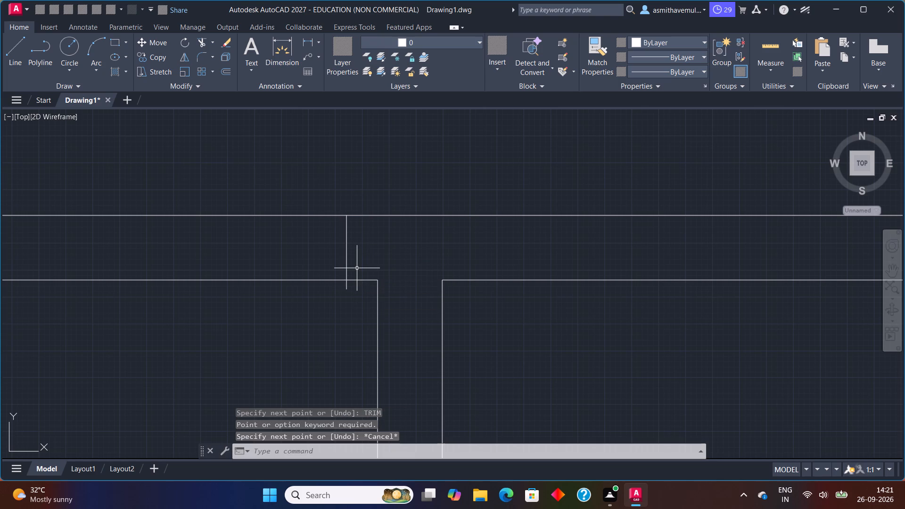
Trim the jamb line's short end that projects below the horizontal wall's lower line.
text(TR)
text(IM)
key(Return)
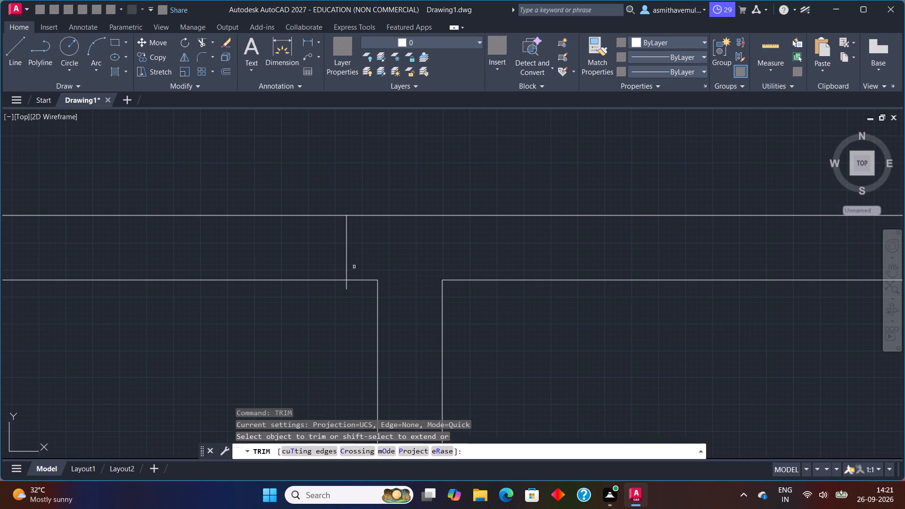
click(346, 286)
key(Escape)
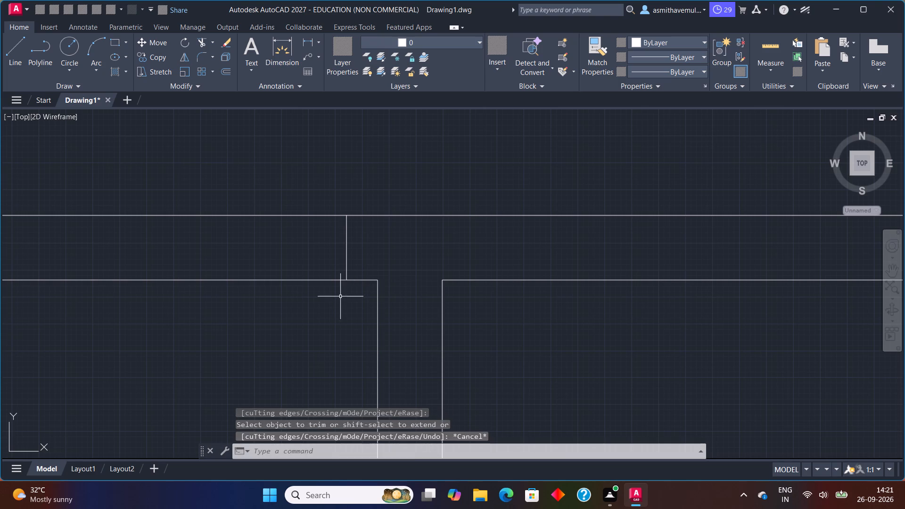
Offset the jamb line 3" to the left within the horizontal wall.
key(o)
key(Return)
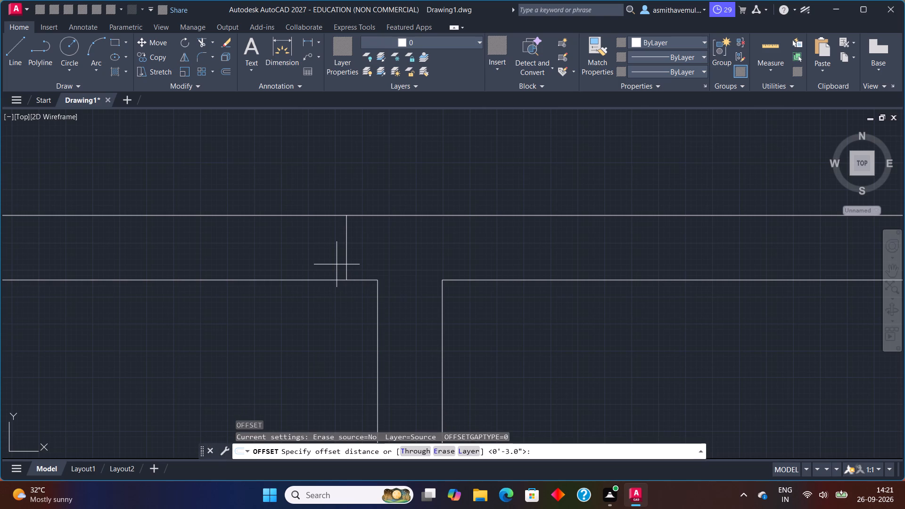
key(3)
key(shift+quotedbl)
key(Return)
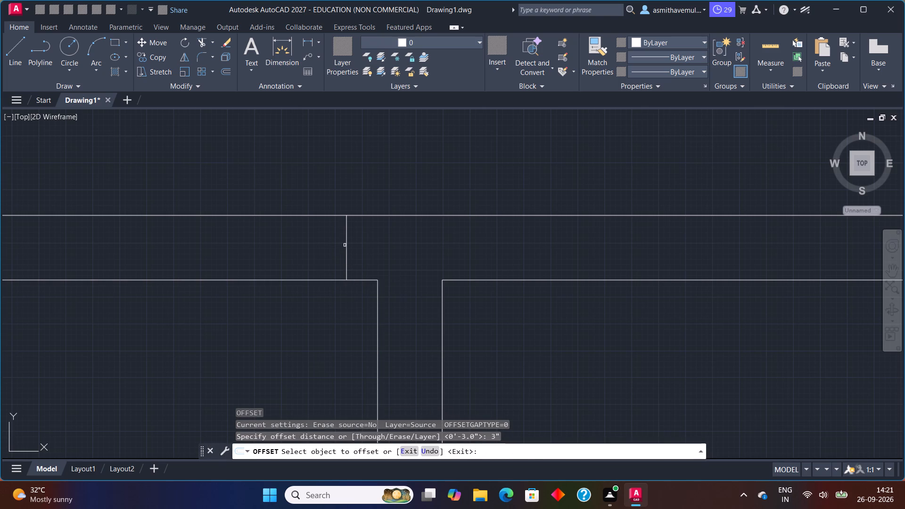
click(347, 245)
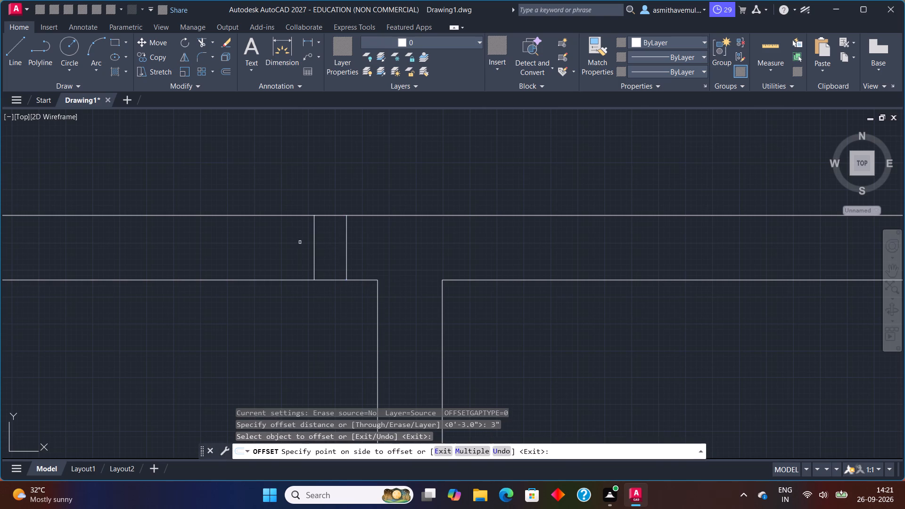
click(300, 243)
middle_drag(298, 244, 408, 269)
key(Escape)
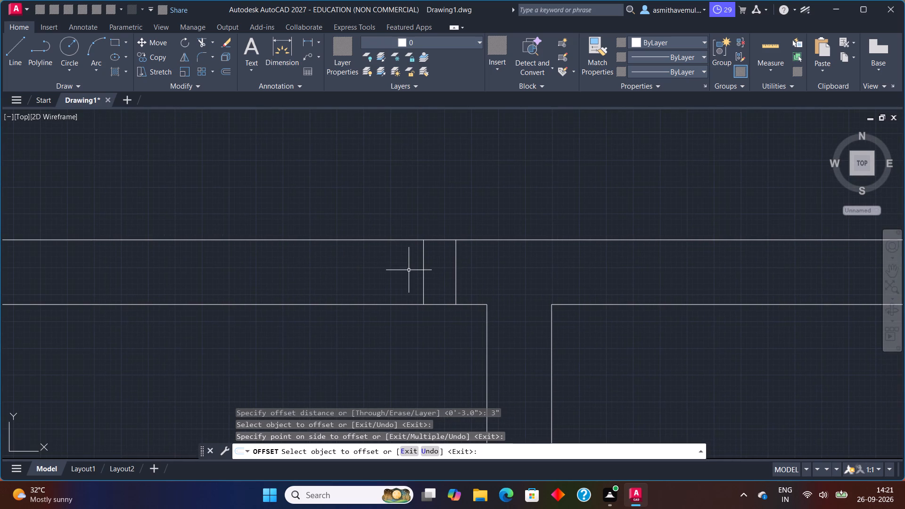
Offset the left jamb line 3' further left to mark the other side of the door opening.
key(o)
key(Return)
key(3)
key(apostrophe)
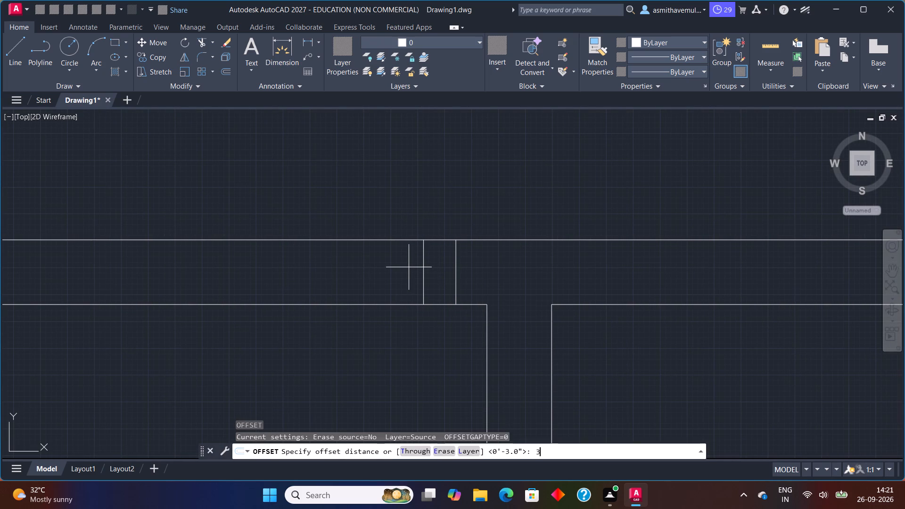
key(Return)
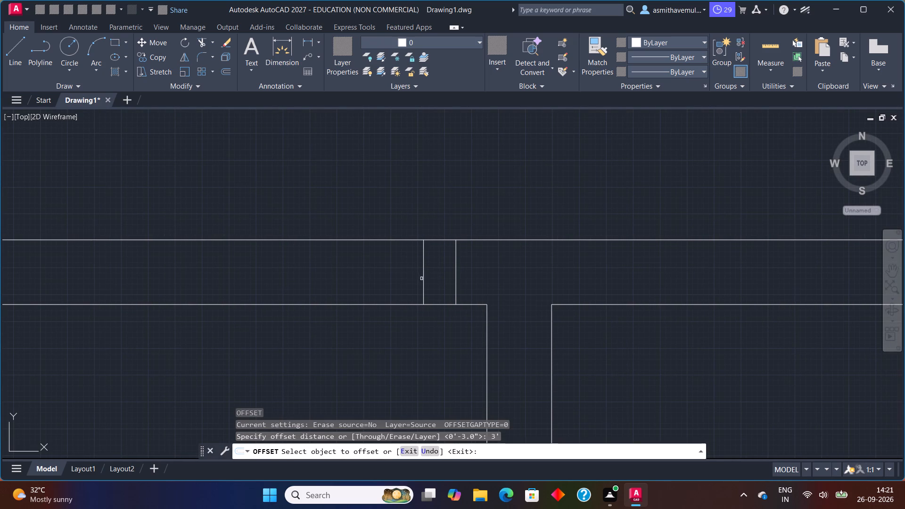
click(422, 278)
click(344, 268)
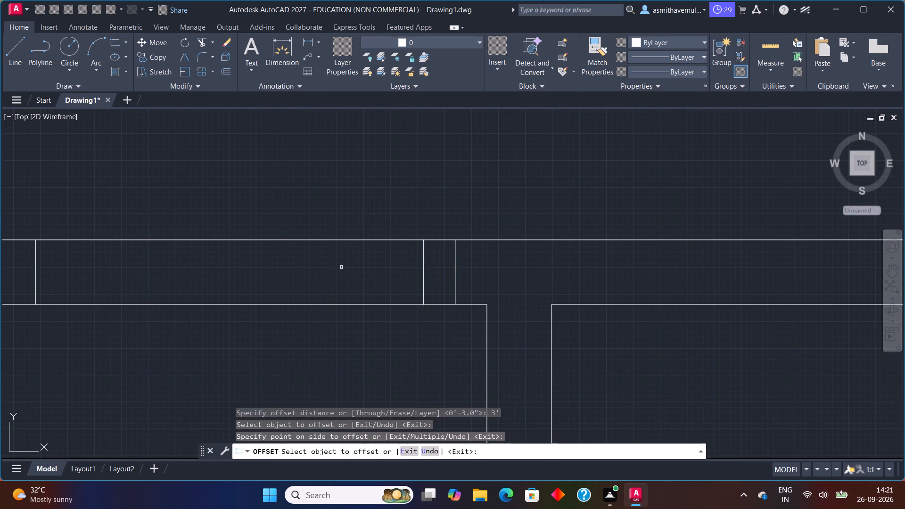
scroll(335, 266, down, 1)
middle_drag(328, 271, 439, 275)
key(Escape)
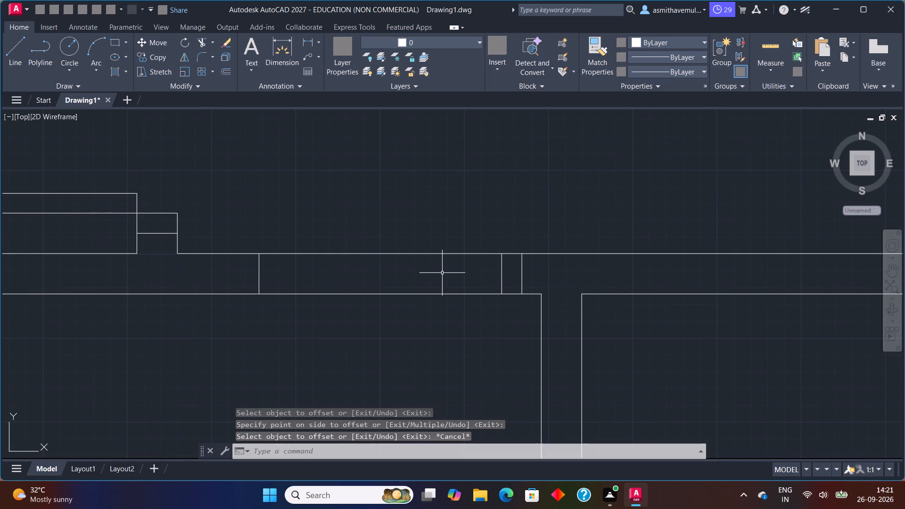
Offset the left jamb line of the new door opening 3" further left within the horizontal wall.
key(o)
key(Return)
key(3)
key(shift+quotedbl)
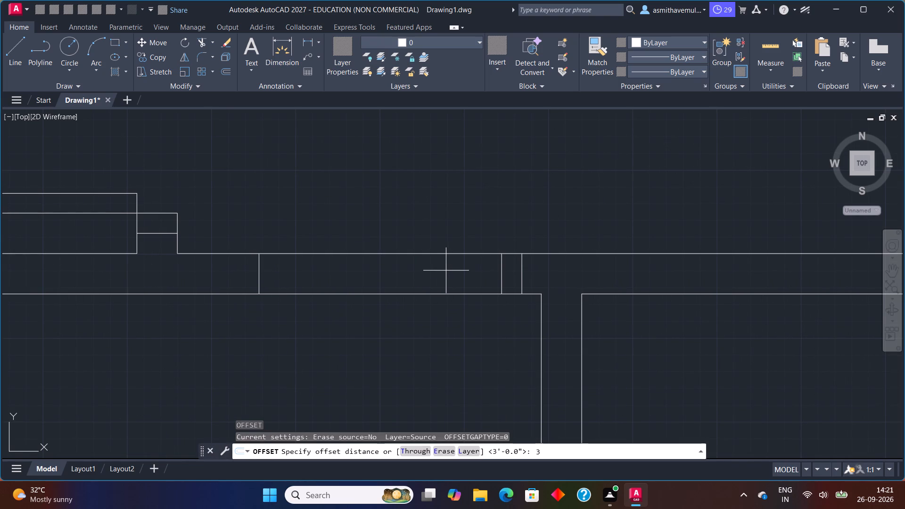
key(Return)
click(259, 278)
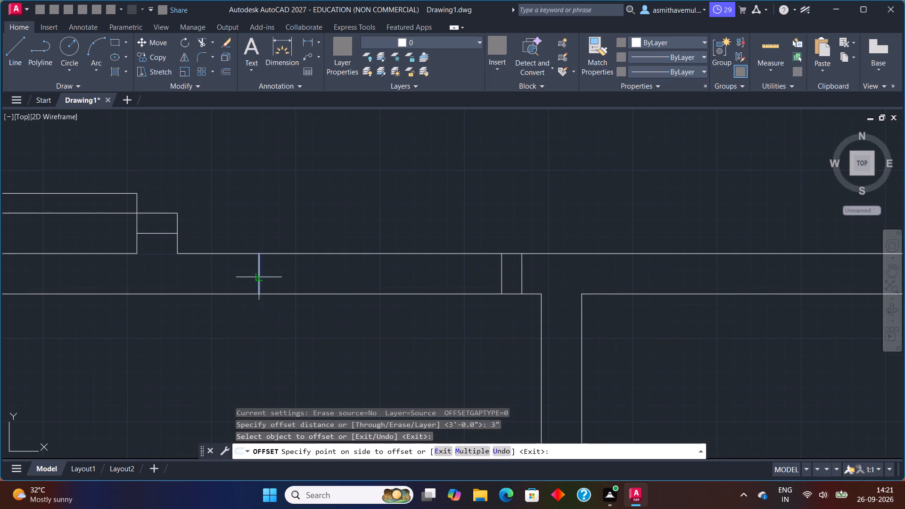
click(237, 278)
key(Escape)
Trim both horizontal wall lines between the inner jamb lines to clear the 3' door opening.
text(TRIM)
key(Return)
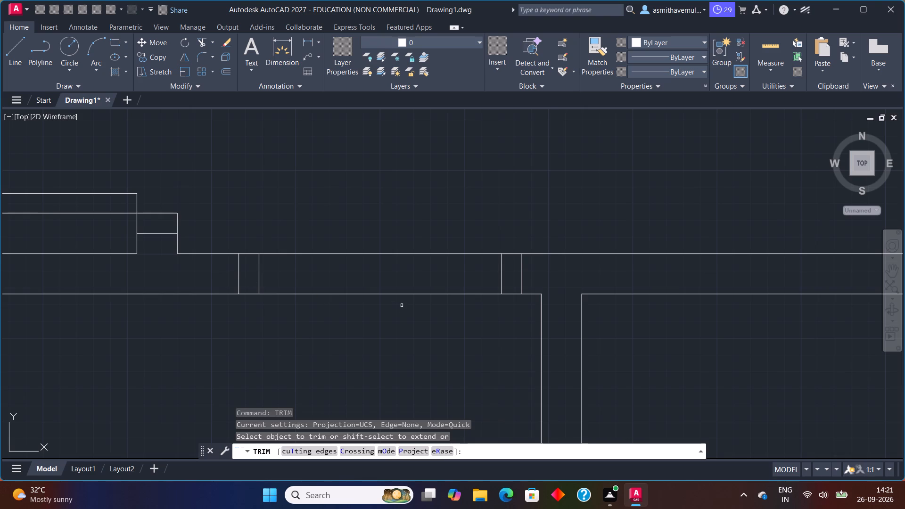
drag(402, 317, 374, 238)
key(Escape)
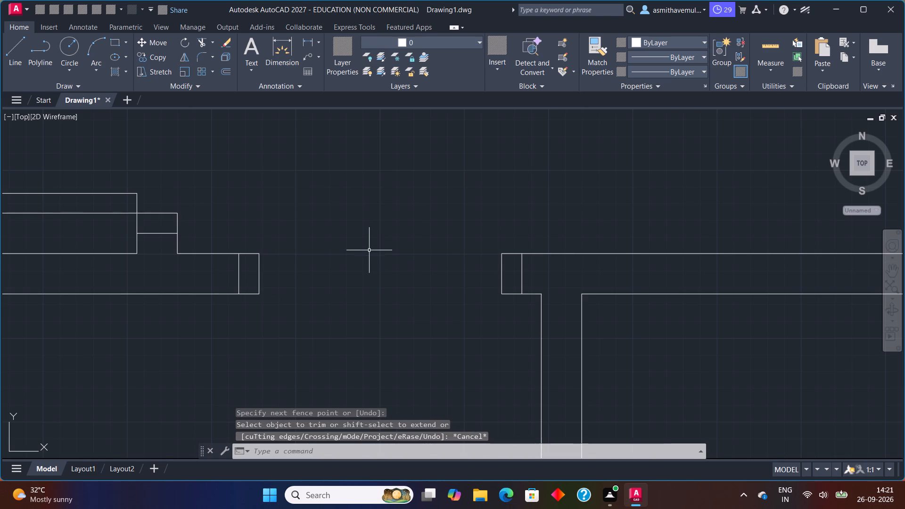
Draw a 3" by 3' rectangular door leaf extending down and left from the lower-left corner of the opening's right jamb.
scroll(369, 252, down, 1)
middle_drag(387, 266, 373, 261)
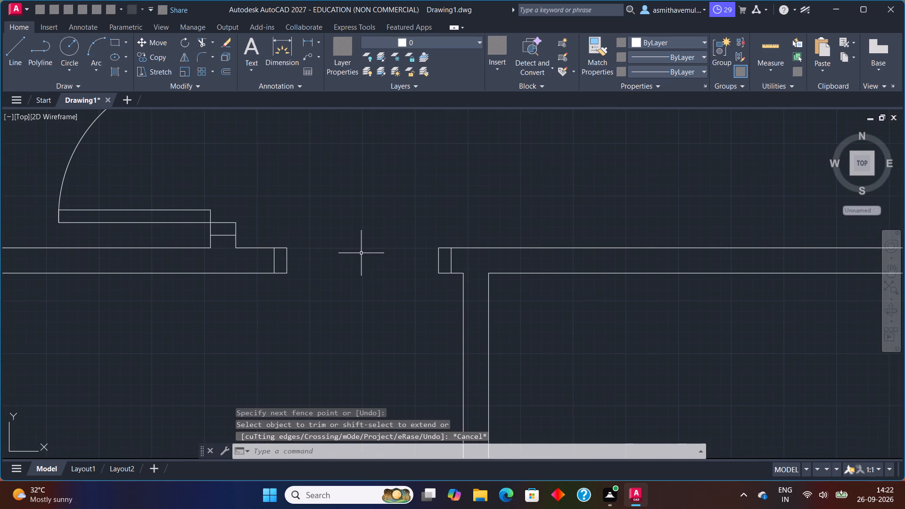
text(REC)
key(Return)
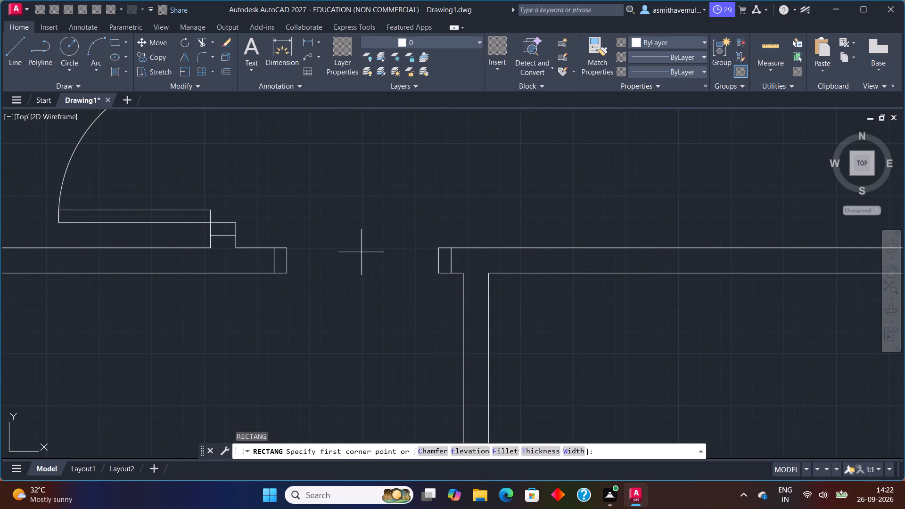
click(440, 273)
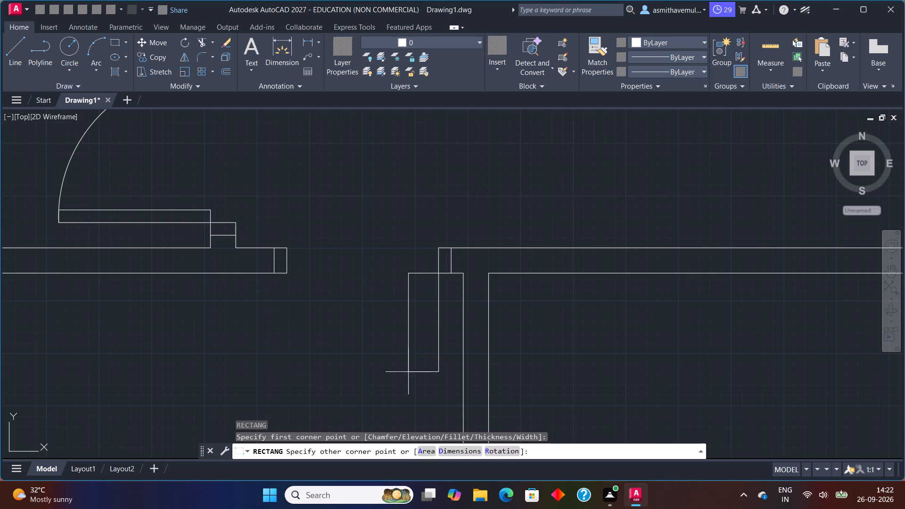
key(d)
key(Return)
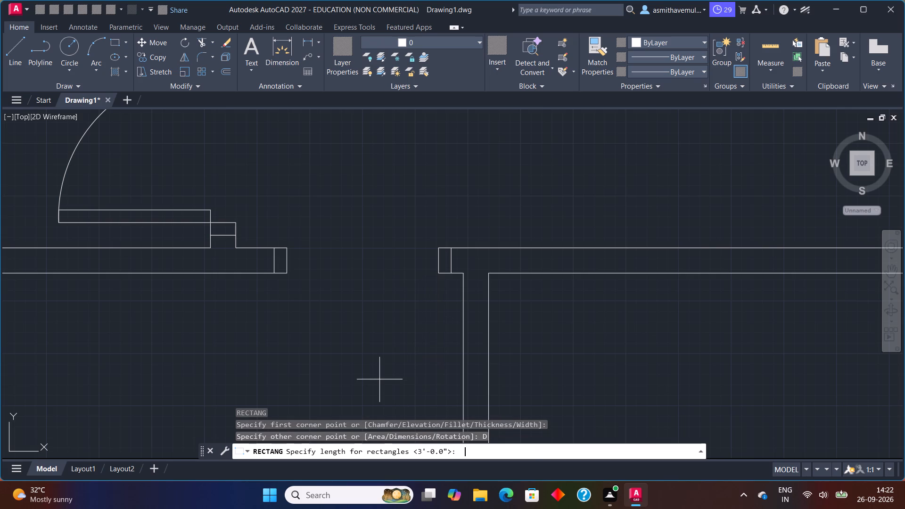
key(3)
key(shift+quotedbl)
key(Return)
text(3')
key(Return)
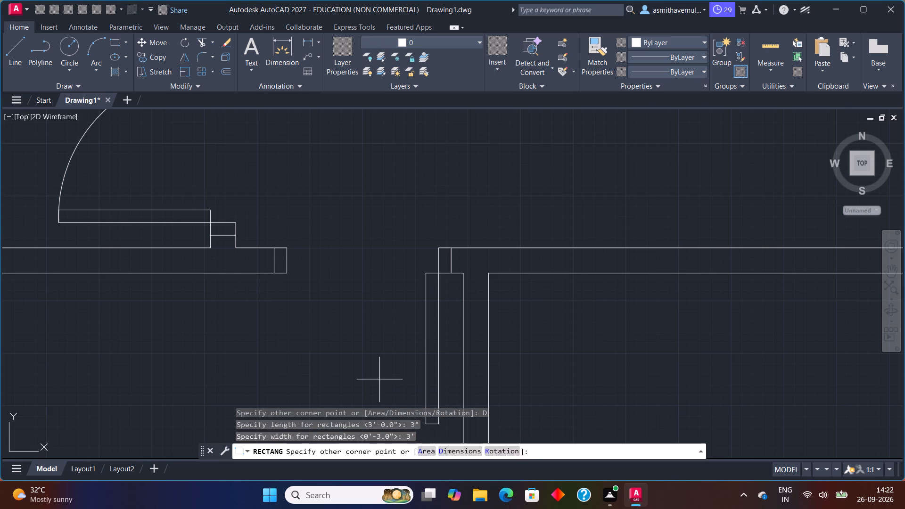
click(379, 380)
Draw the door swing as a three-point arc from the leaf's bottom corners to the left jamb's lower corner.
scroll(420, 361, down, 2)
middle_drag(416, 367, 426, 304)
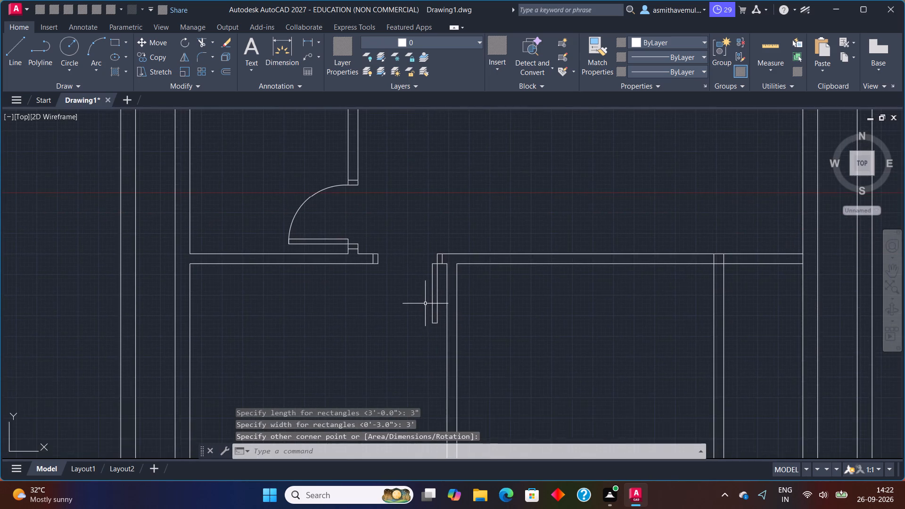
scroll(420, 301, up, 2)
key(a)
key(r)
key(c)
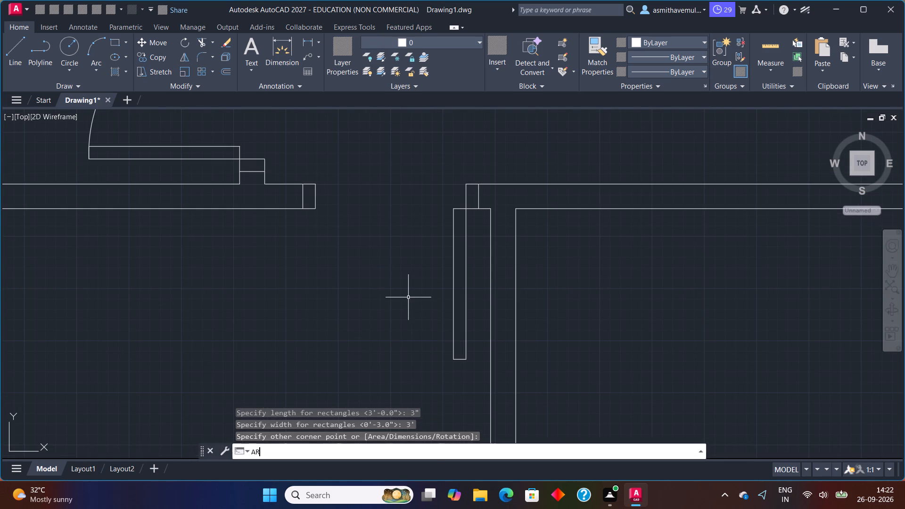
key(Return)
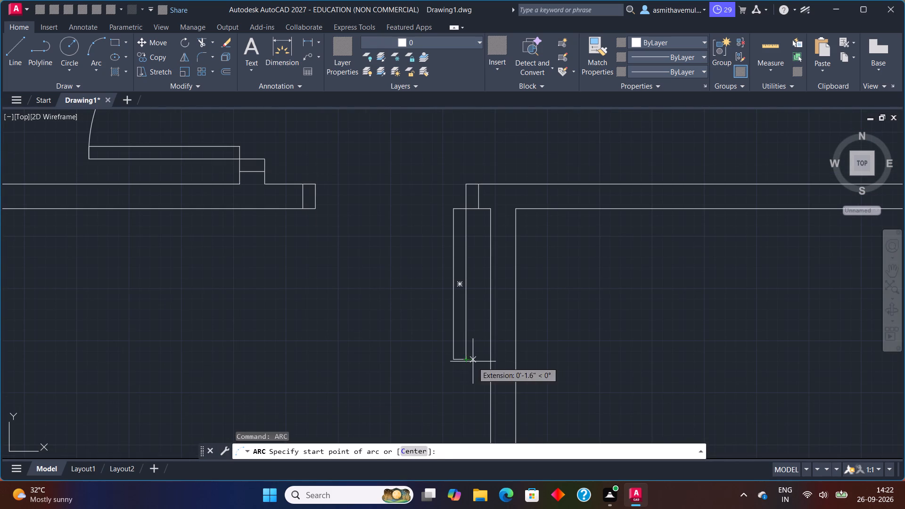
click(469, 361)
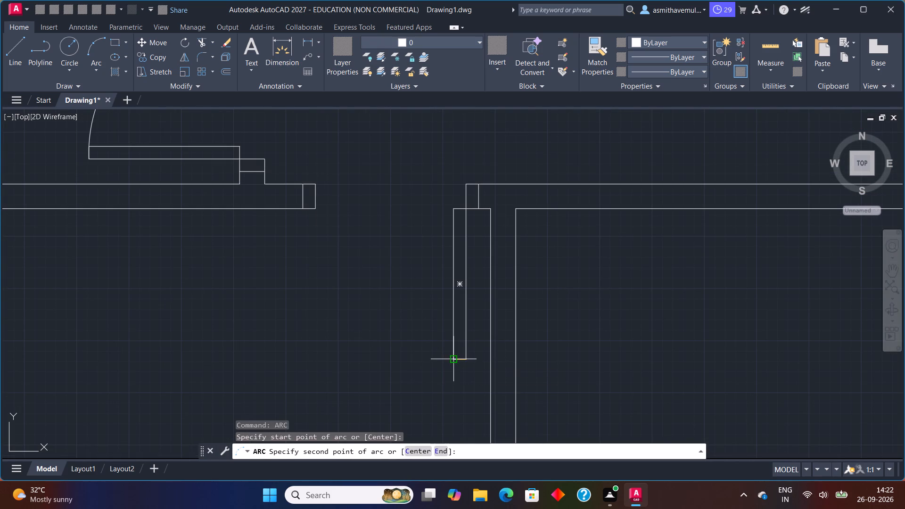
click(454, 359)
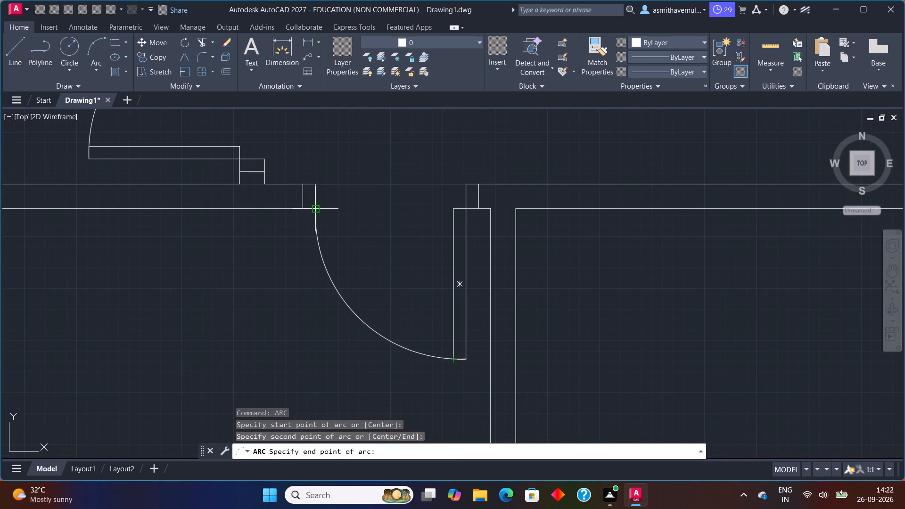
click(315, 207)
Trim the overlapping lines where the horizontal wall meets the right-hand vertical partition and the right outer wall.
scroll(340, 211, down, 2)
middle_drag(494, 255, 402, 267)
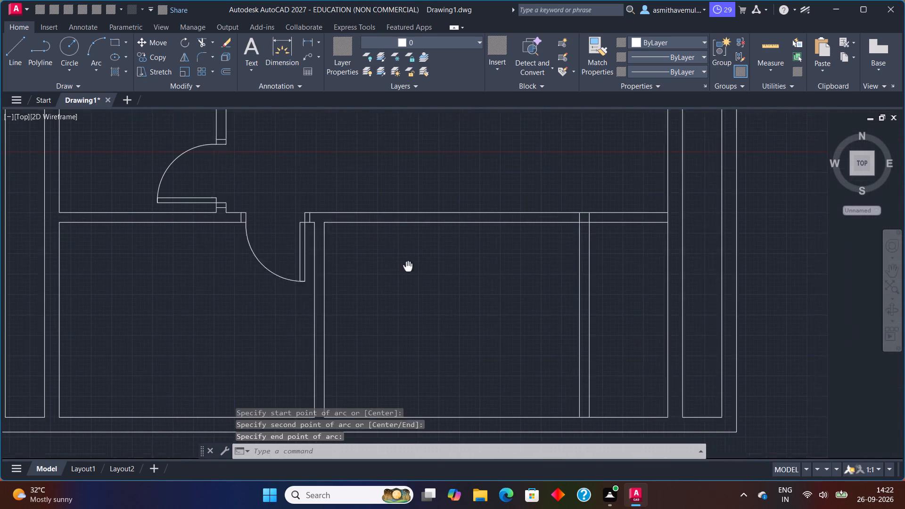
middle_drag(402, 267, 387, 268)
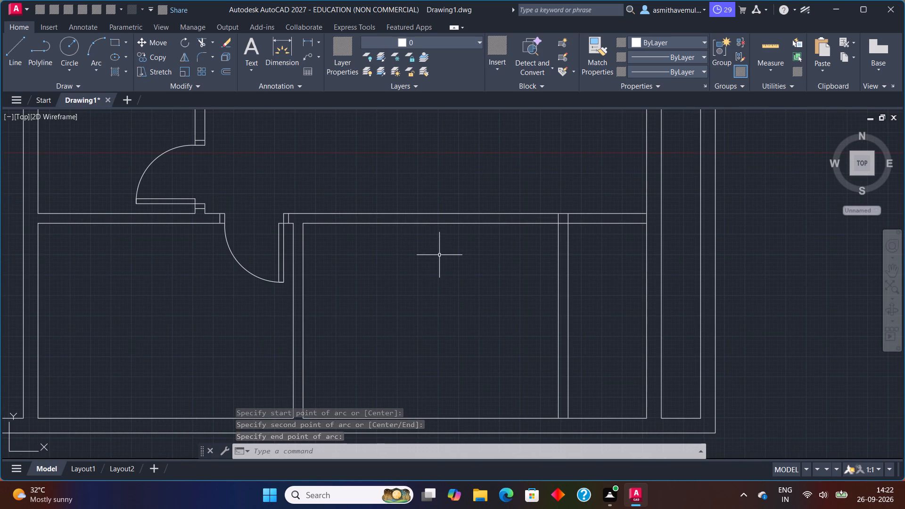
scroll(540, 238, up, 1)
key(t)
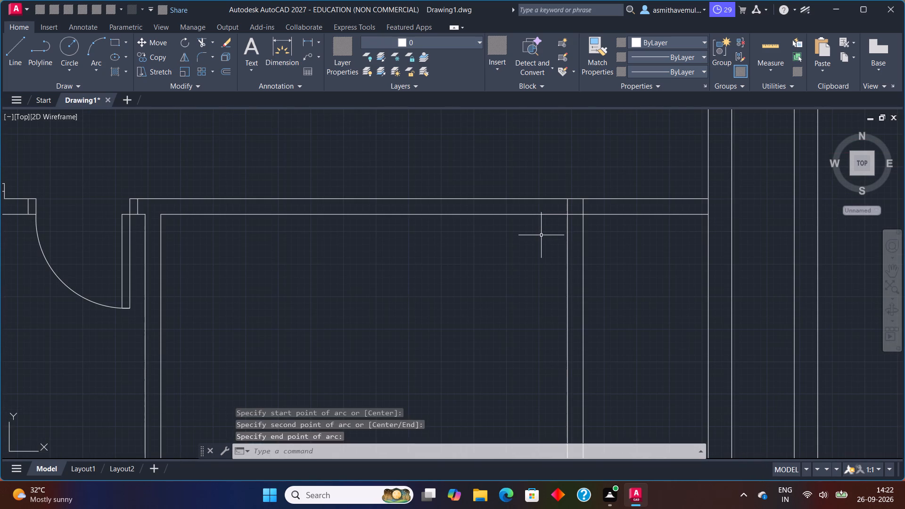
key(r)
text(IM)
key(Return)
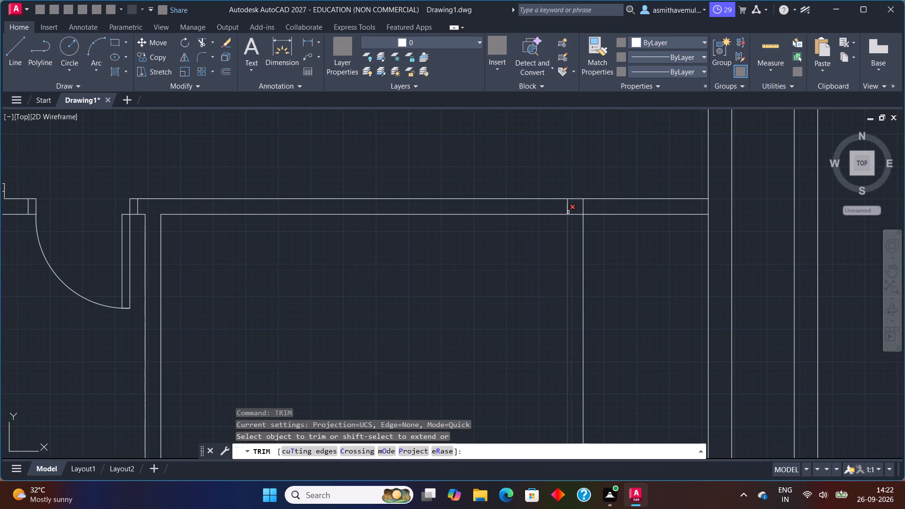
click(572, 216)
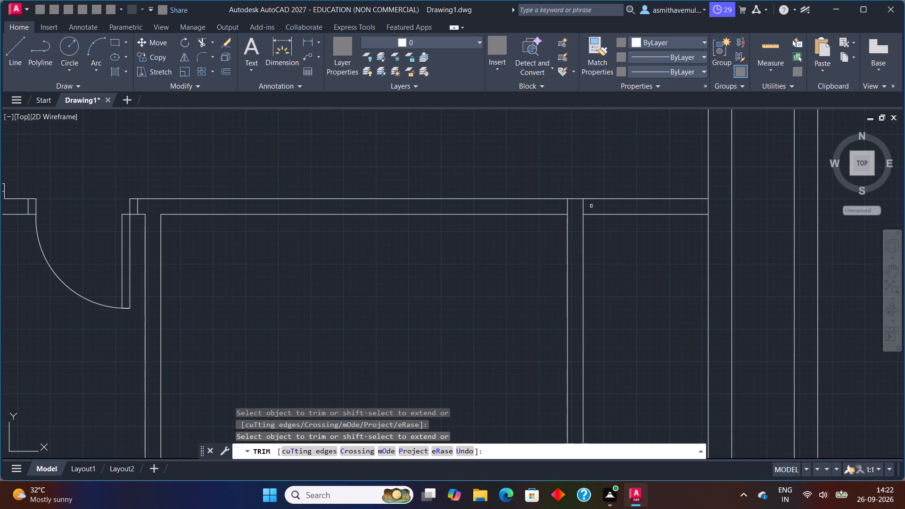
drag(591, 206, 545, 209)
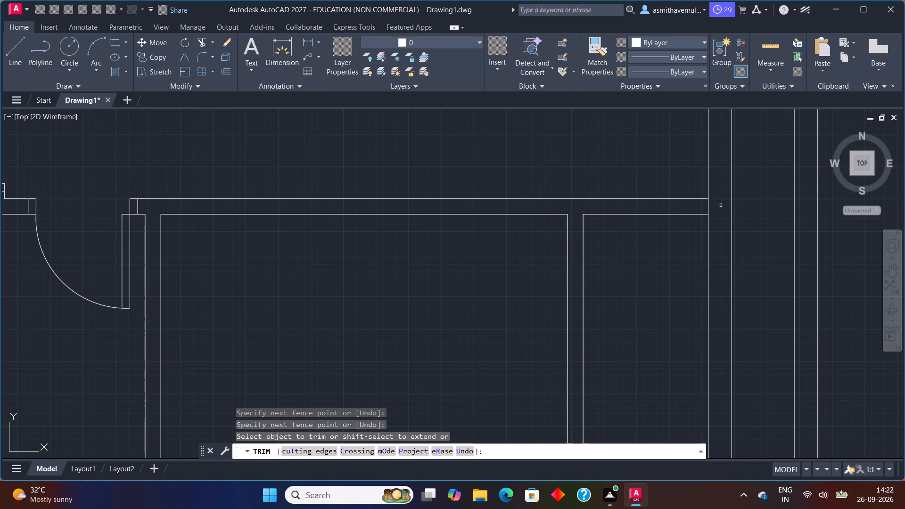
drag(715, 206, 685, 206)
Trim the bottom outer wall's inner line between the two lines of the right-hand vertical partition.
scroll(656, 254, down, 2)
middle_drag(624, 340, 605, 281)
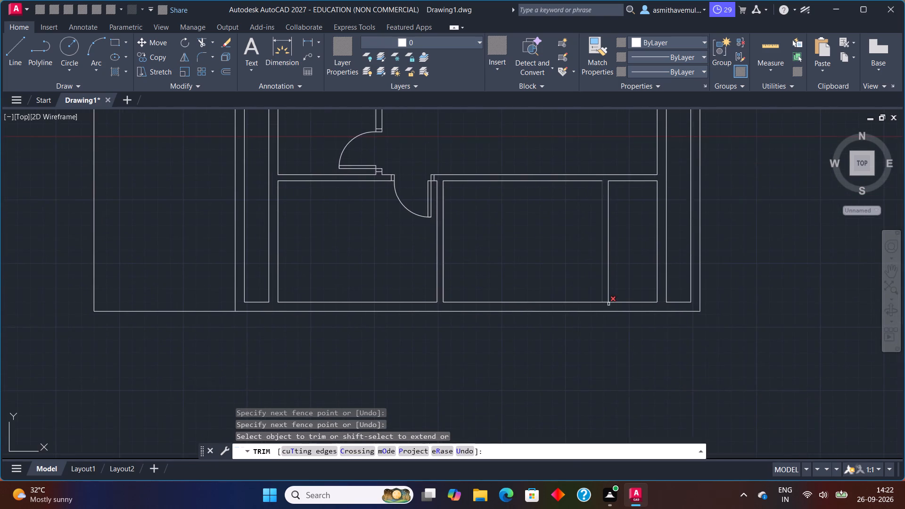
scroll(610, 308, up, 2)
drag(593, 299, 589, 281)
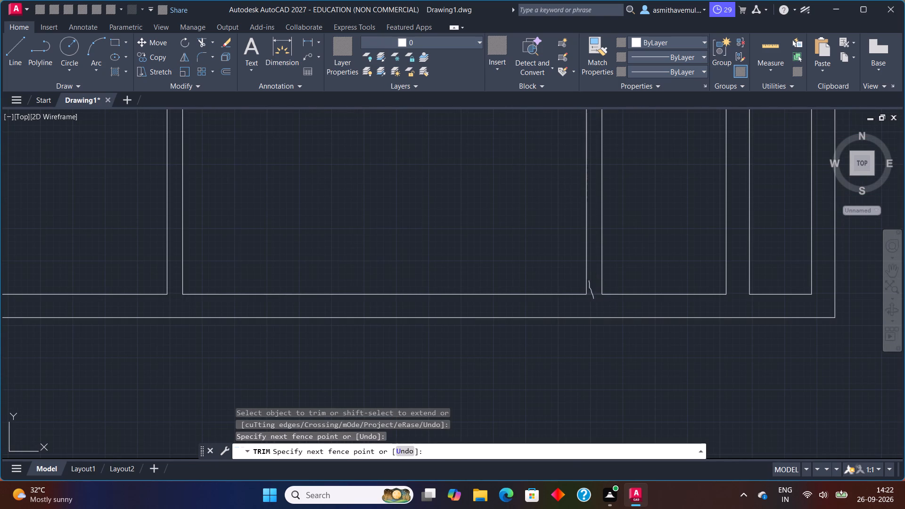
scroll(601, 283, down, 3)
middle_drag(632, 270, 572, 292)
scroll(568, 270, up, 1)
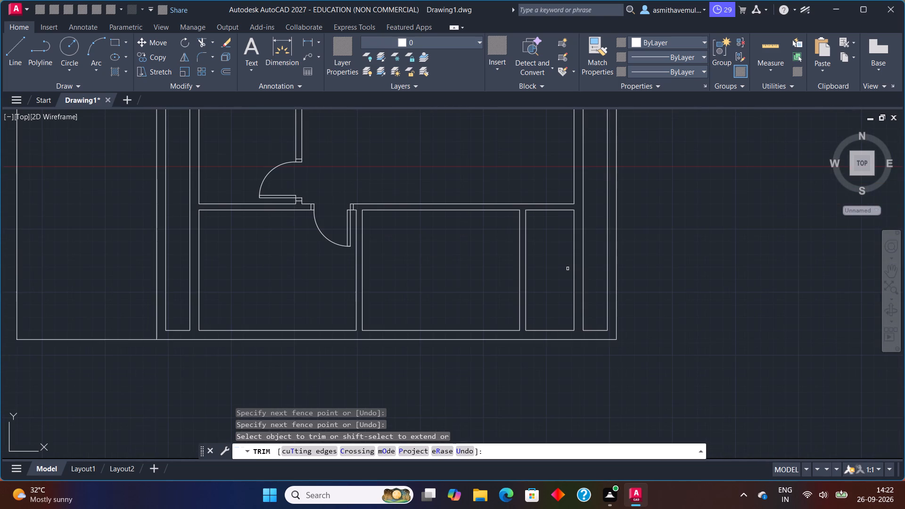
key(Escape)
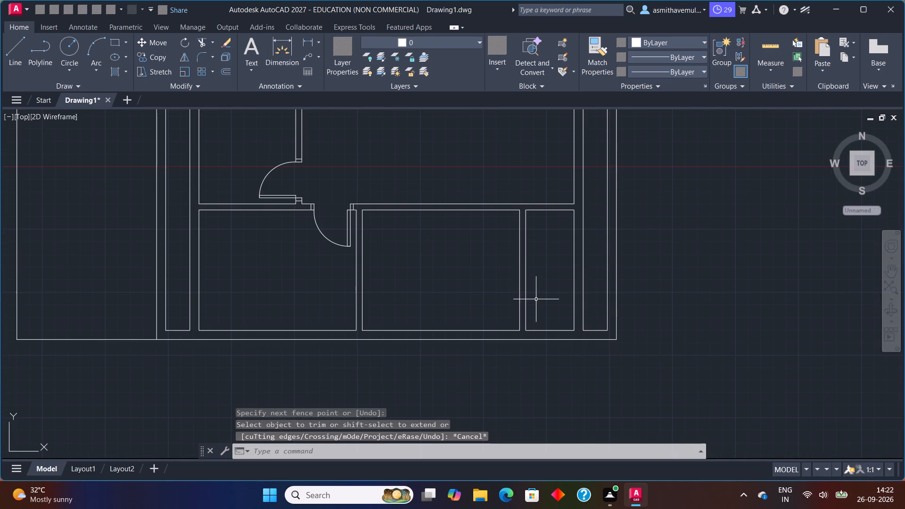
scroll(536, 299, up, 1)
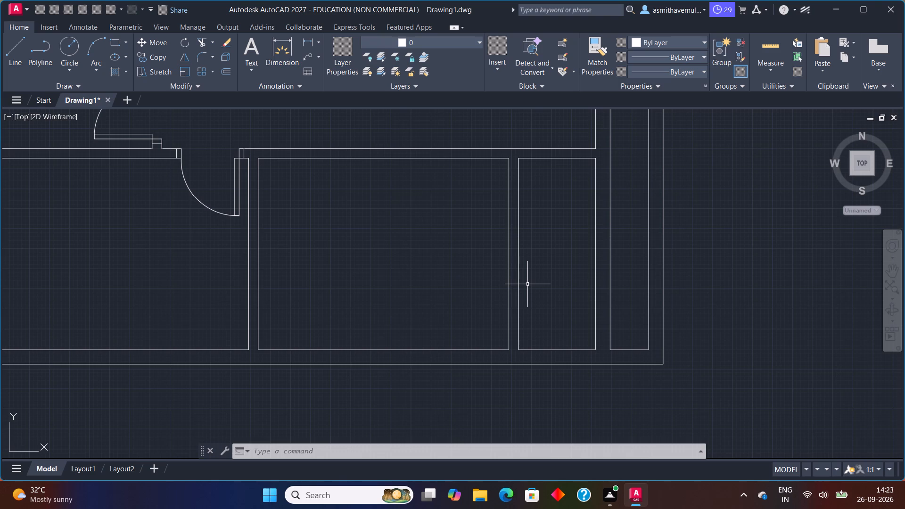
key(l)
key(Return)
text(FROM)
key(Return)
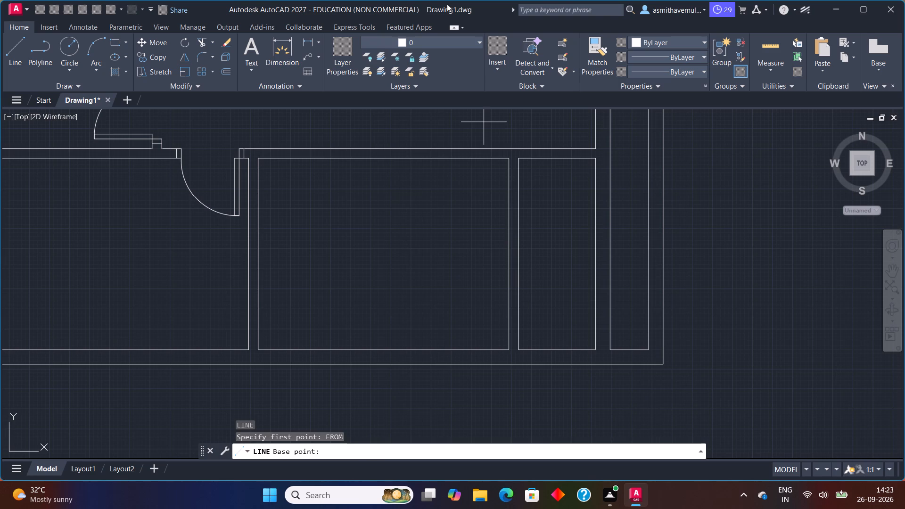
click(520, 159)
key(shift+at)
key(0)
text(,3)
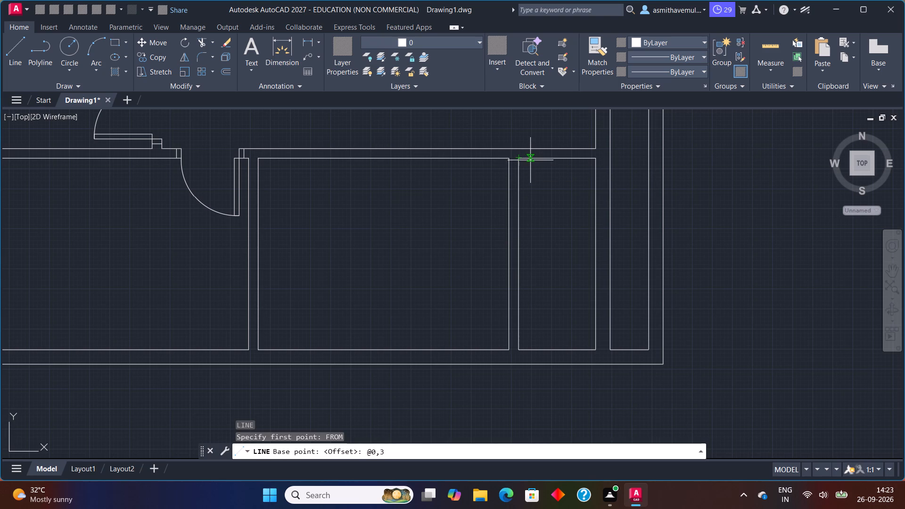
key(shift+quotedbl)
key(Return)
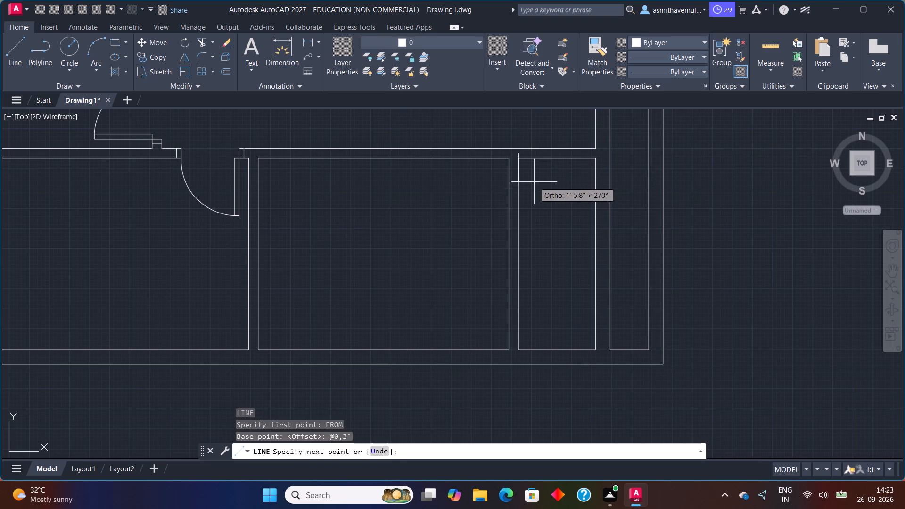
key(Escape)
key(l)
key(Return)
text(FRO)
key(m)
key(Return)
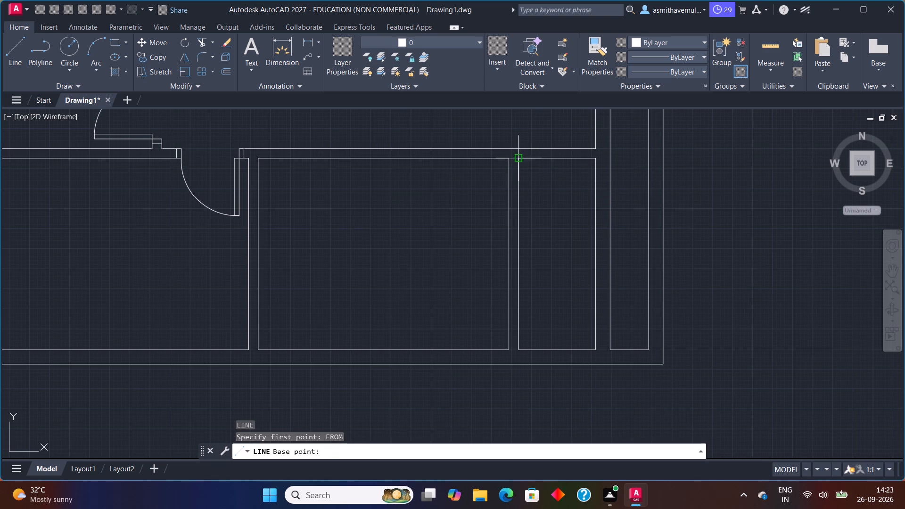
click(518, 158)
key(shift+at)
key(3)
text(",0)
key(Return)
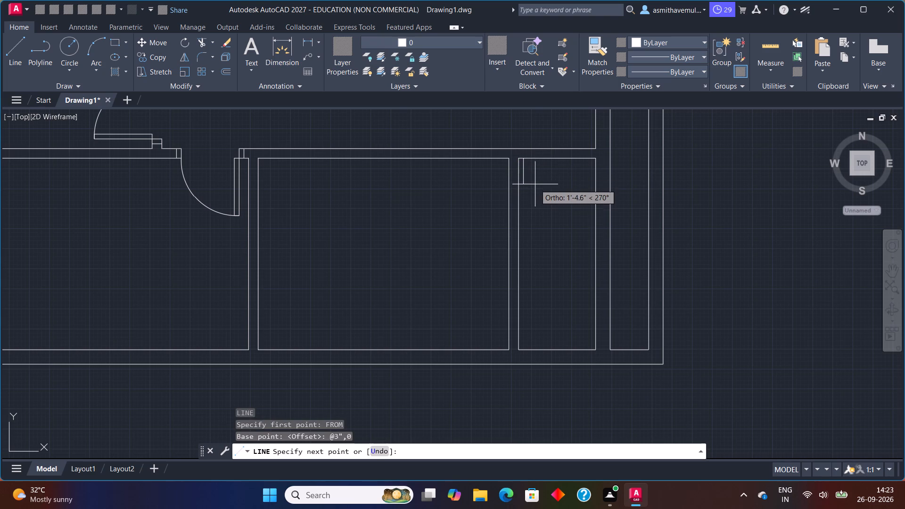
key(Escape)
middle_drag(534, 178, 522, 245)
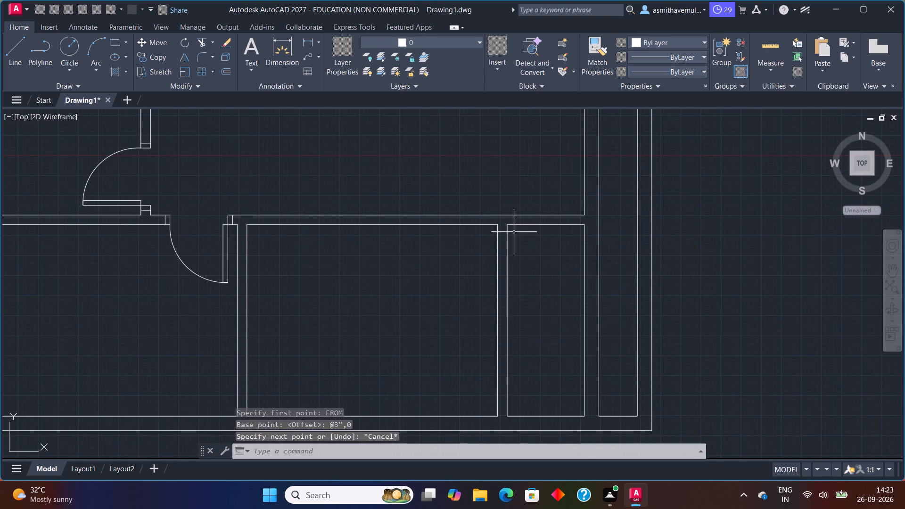
Draw a line across the top end of the right-hand vertical partition, joining its two wall lines below the horizontal wall.
scroll(486, 265, up, 2)
key(l)
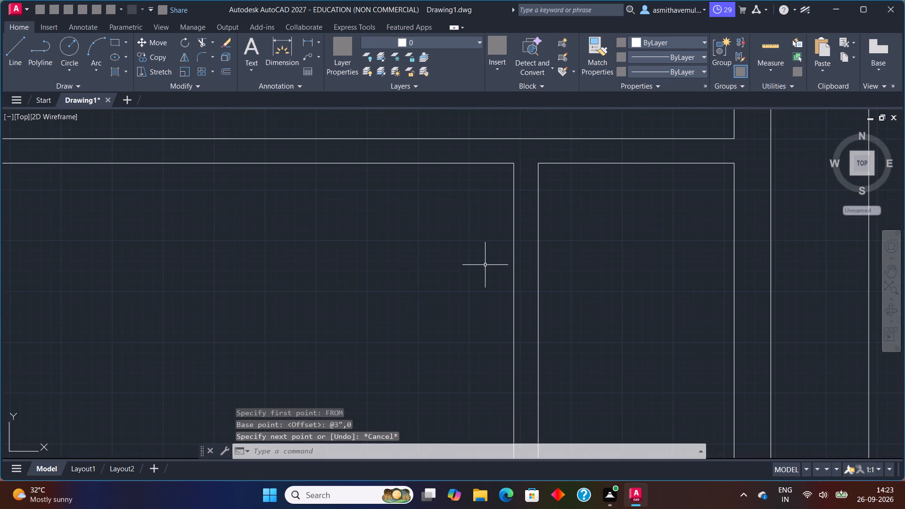
key(Return)
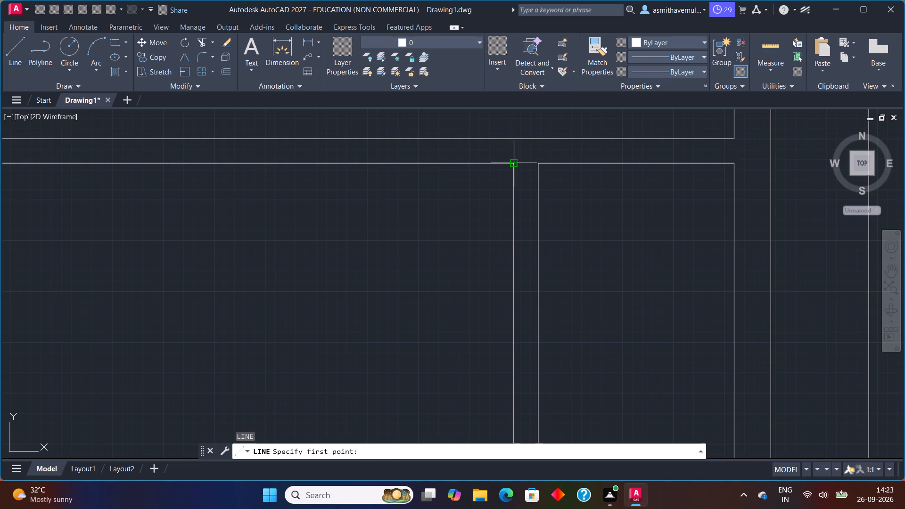
click(512, 164)
click(537, 163)
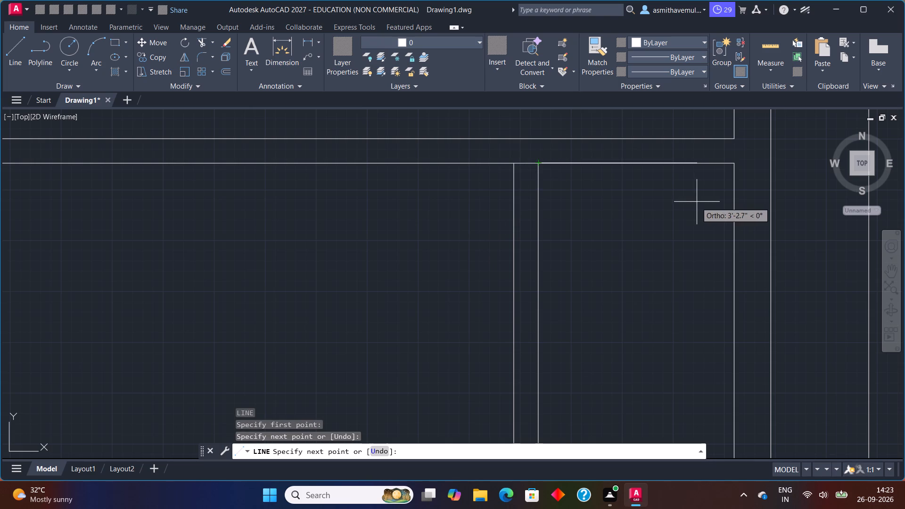
key(Escape)
Offset the line across the partition's top end 3" downward.
key(o)
key(Return)
key(3)
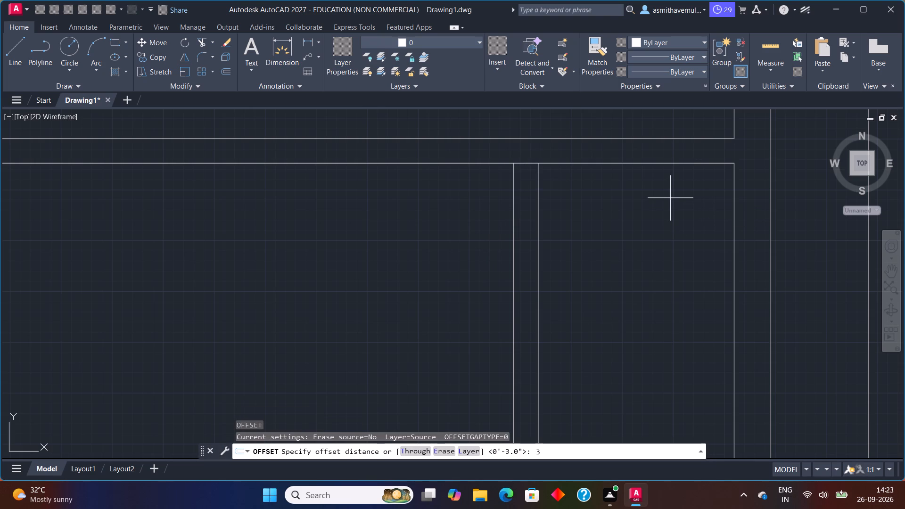
key(shift+quotedbl)
key(Return)
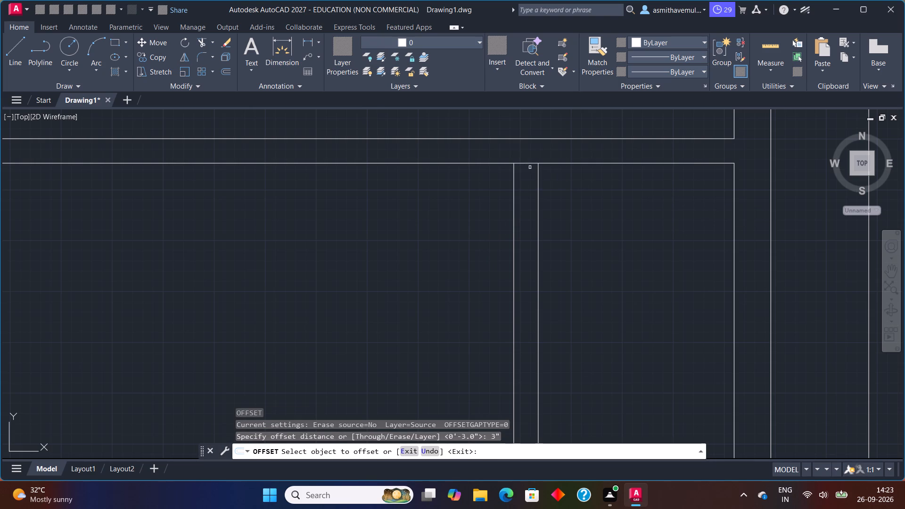
click(528, 164)
click(525, 184)
key(Escape)
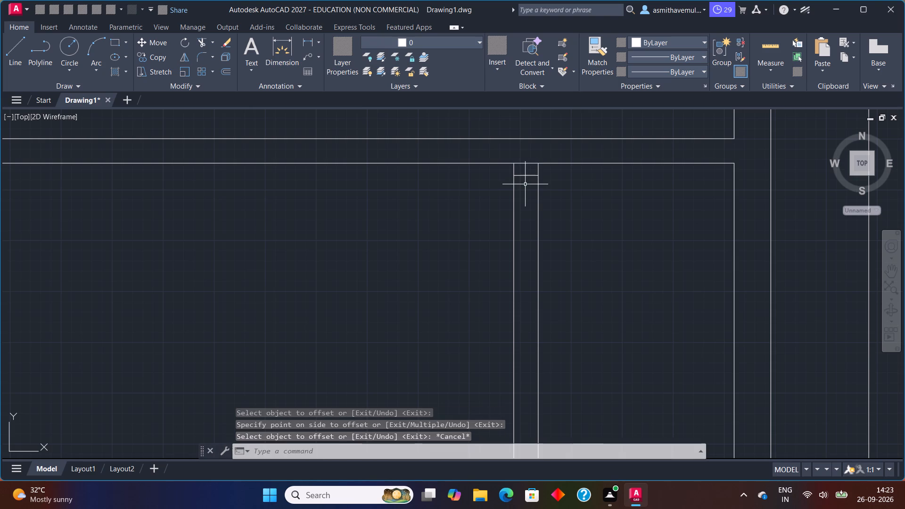
Offset the new cross line another 3" downward to form the lower edge of the upper door jamb.
key(o)
key(Return)
key(3)
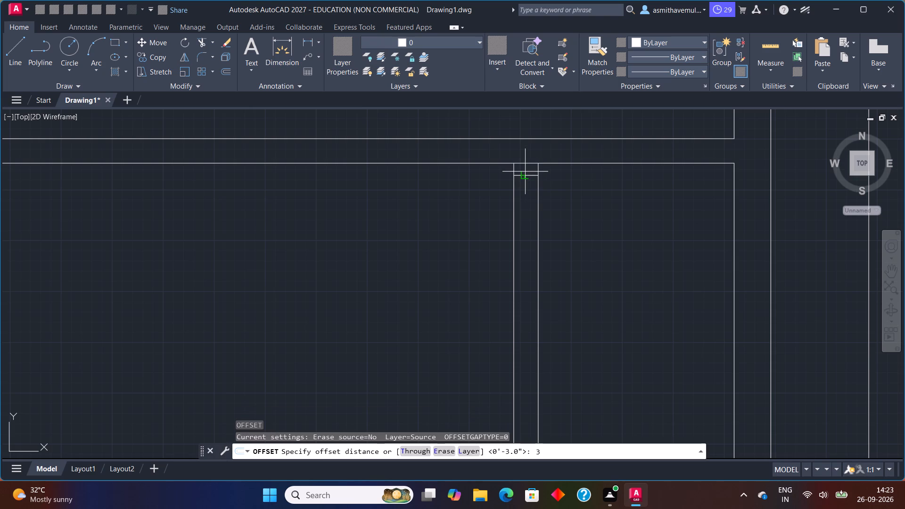
key(shift+quotedbl)
key(Return)
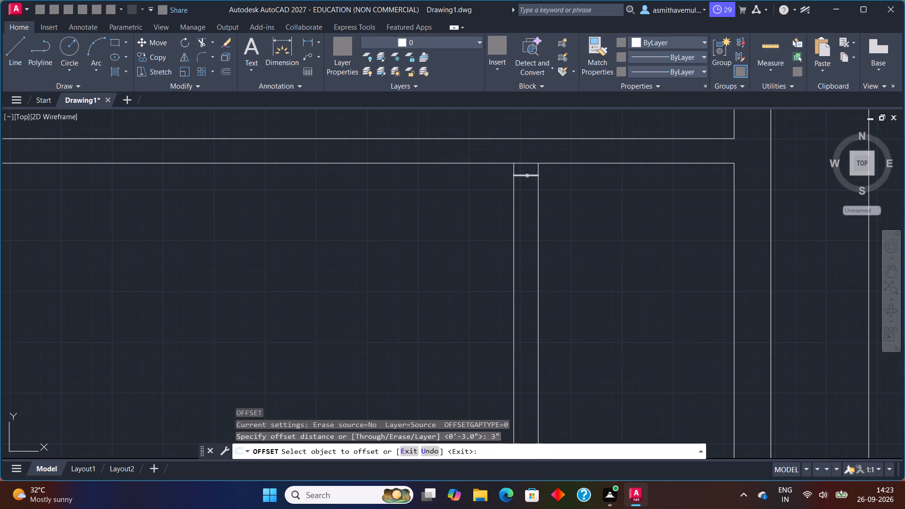
click(527, 176)
click(528, 200)
key(Escape)
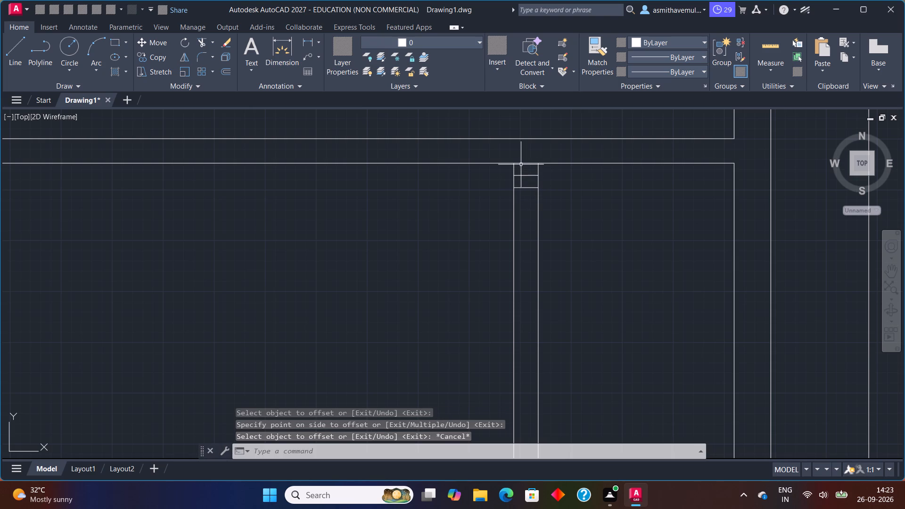
Delete the original line across the partition's top end.
click(521, 164)
key(Delete)
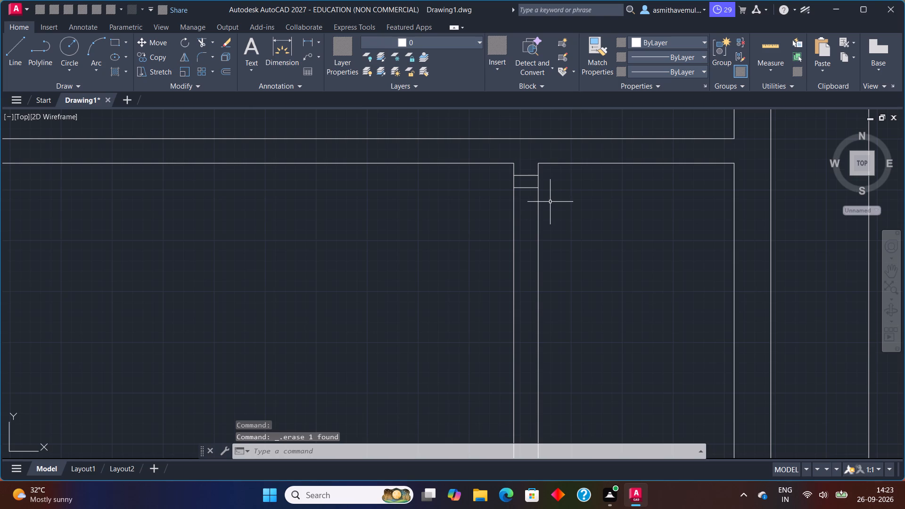
Offset the upper jamb's lower line 3' downward to mark the bottom of the door opening in the partition.
key(o)
key(Return)
key(3)
key(apostrophe)
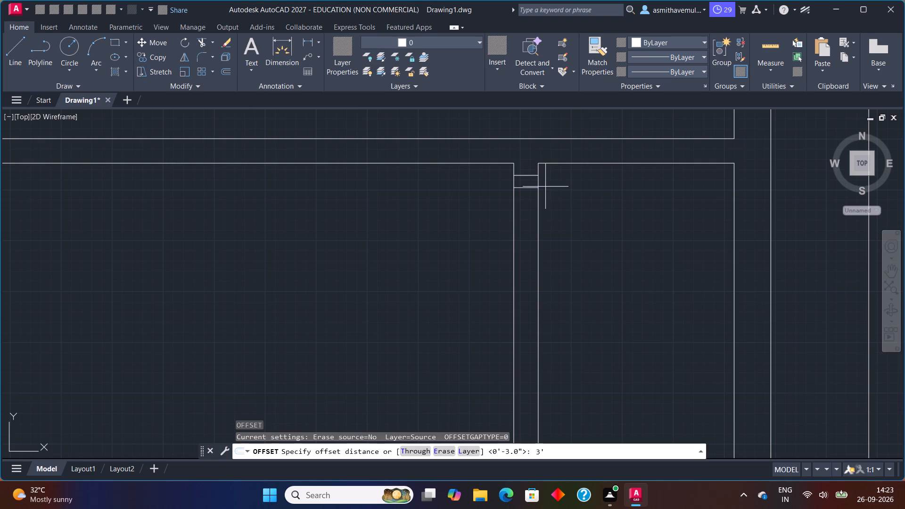
key(Return)
click(529, 186)
click(534, 218)
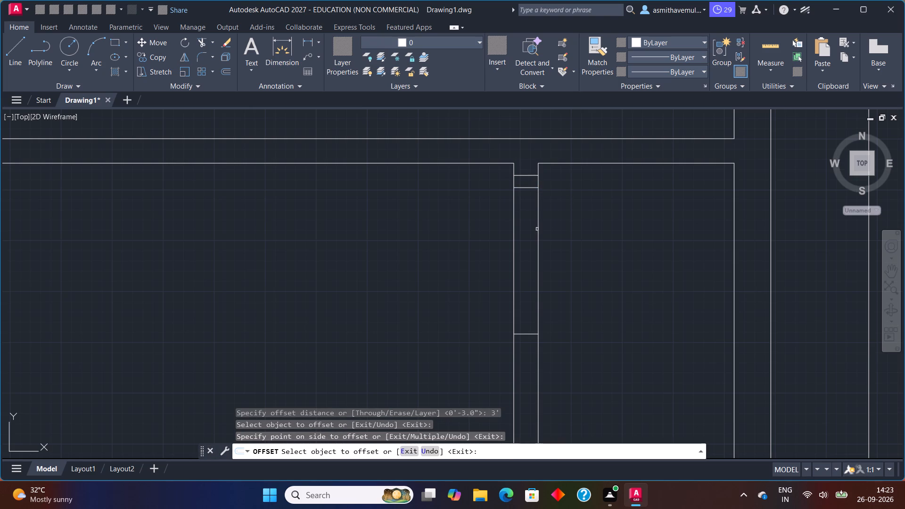
middle_drag(542, 282, 539, 215)
key(Escape)
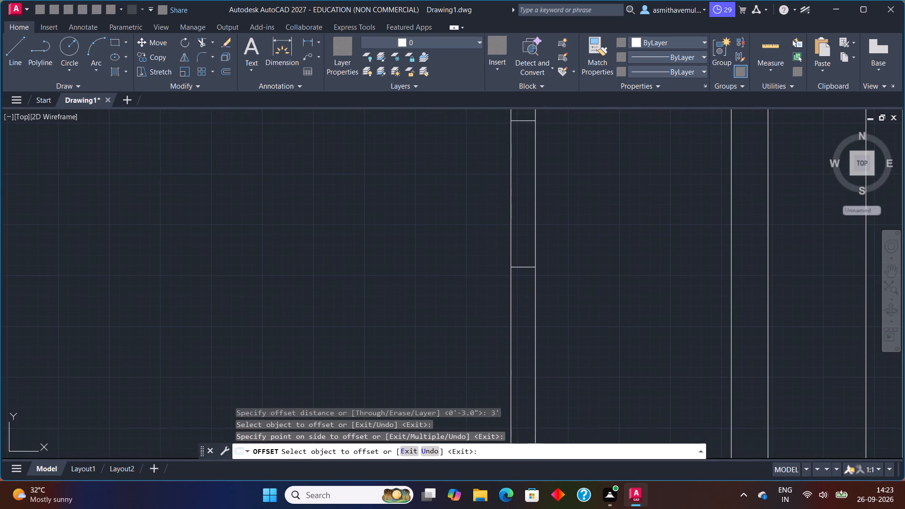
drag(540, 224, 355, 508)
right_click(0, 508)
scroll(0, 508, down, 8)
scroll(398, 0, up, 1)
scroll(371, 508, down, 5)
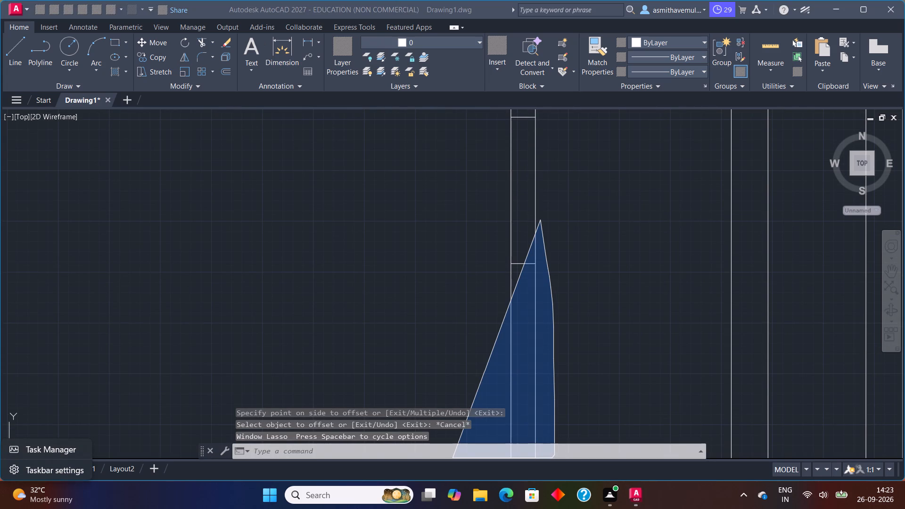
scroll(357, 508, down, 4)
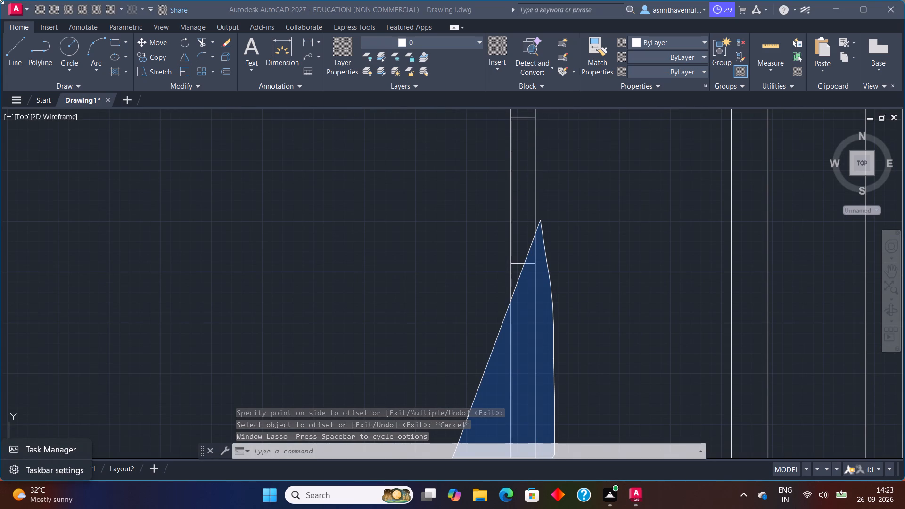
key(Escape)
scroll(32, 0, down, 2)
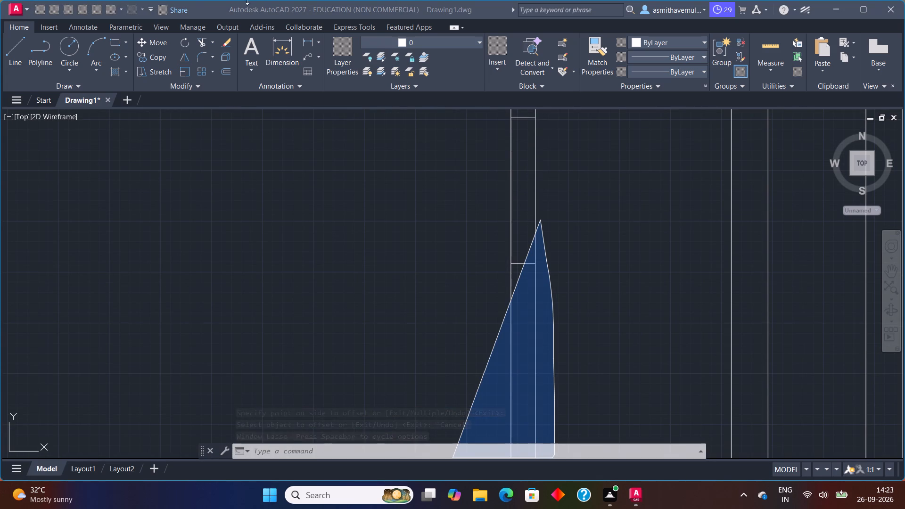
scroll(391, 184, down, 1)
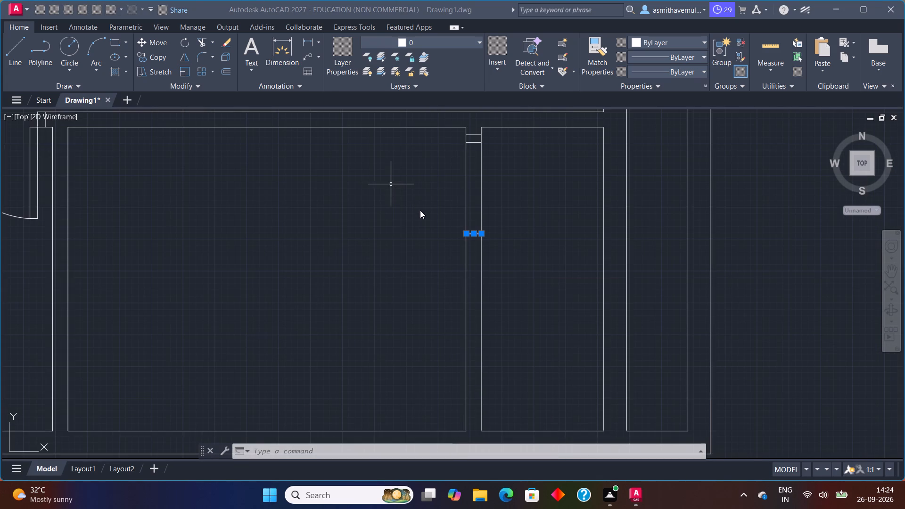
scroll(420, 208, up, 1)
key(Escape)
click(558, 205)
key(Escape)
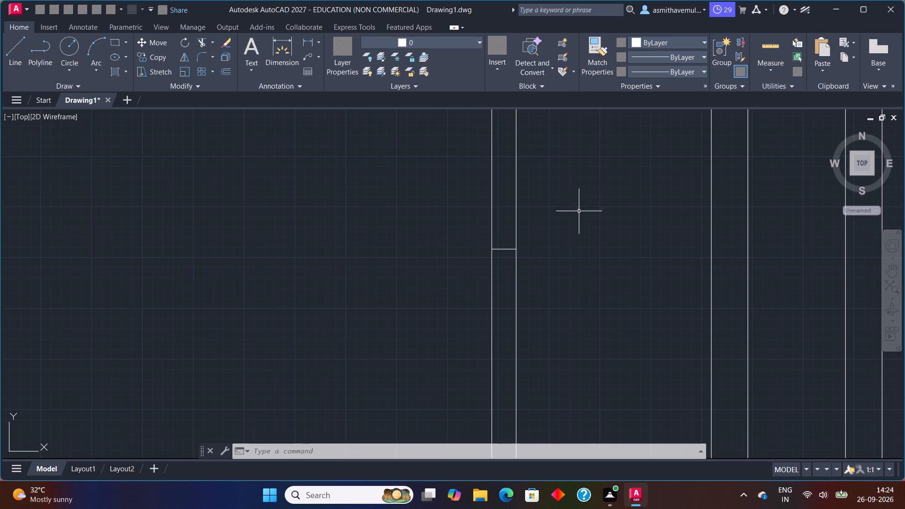
Offset the line at the bottom of the door opening 3" downward to form the lower jamb.
scroll(579, 207, down, 1)
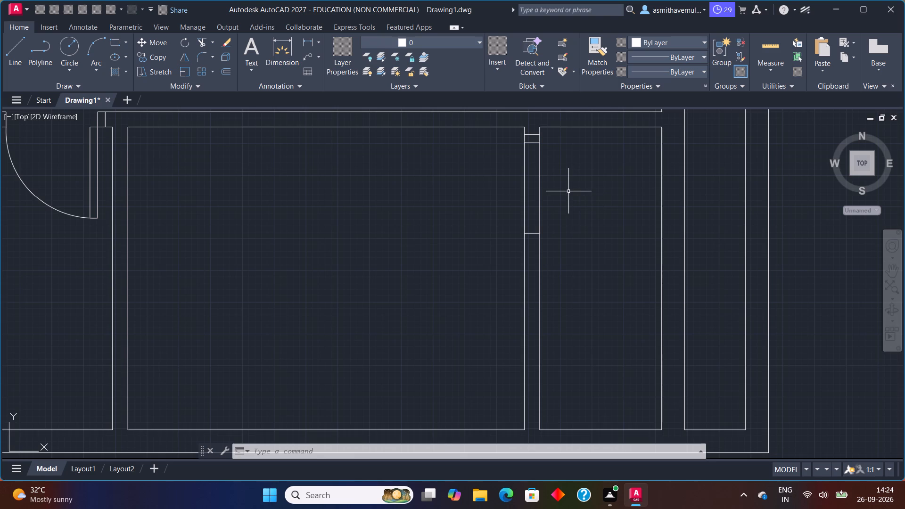
key(o)
key(Return)
text(3")
key(Return)
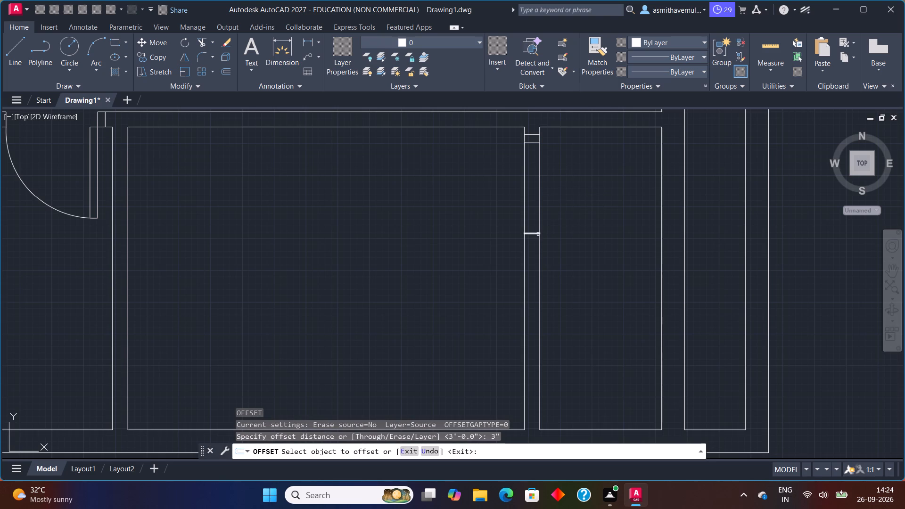
click(537, 231)
click(533, 232)
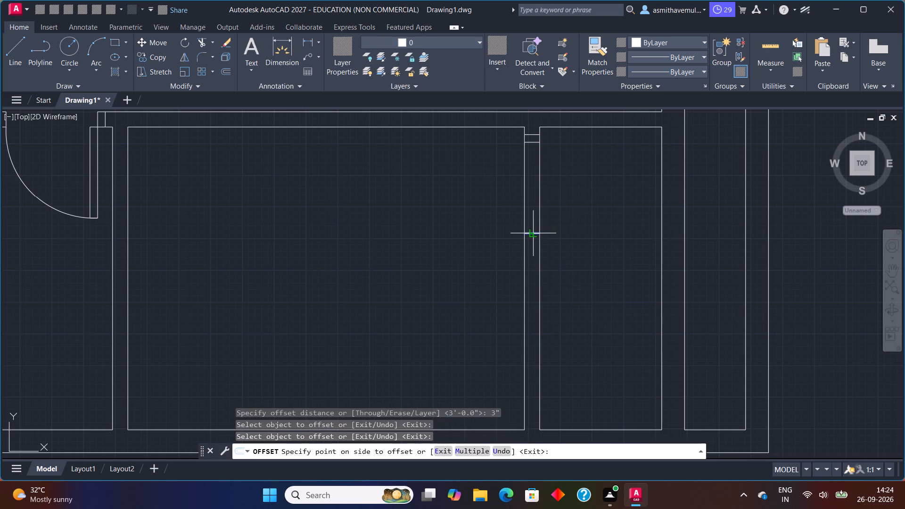
click(535, 254)
key(Escape)
Trim both partition lines between the upper and lower jambs to open the doorway.
key(t)
key(r)
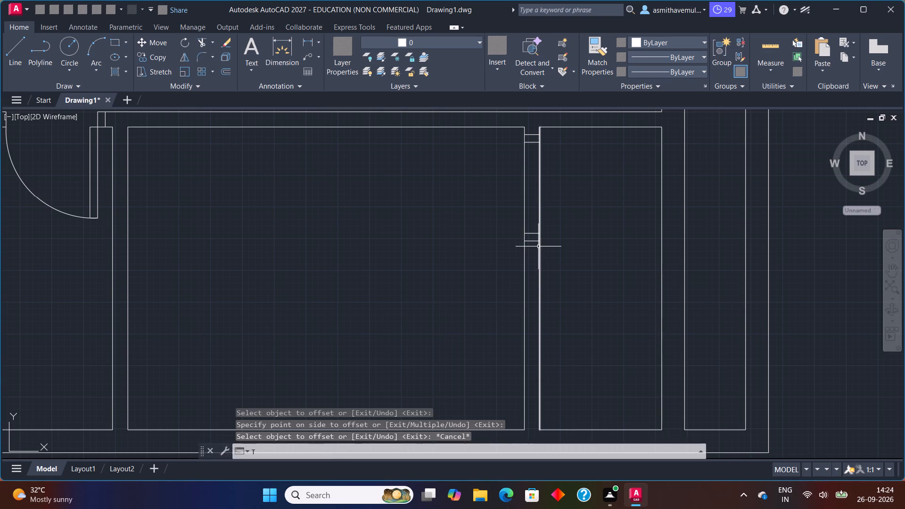
text(IM)
key(Return)
drag(560, 195, 429, 216)
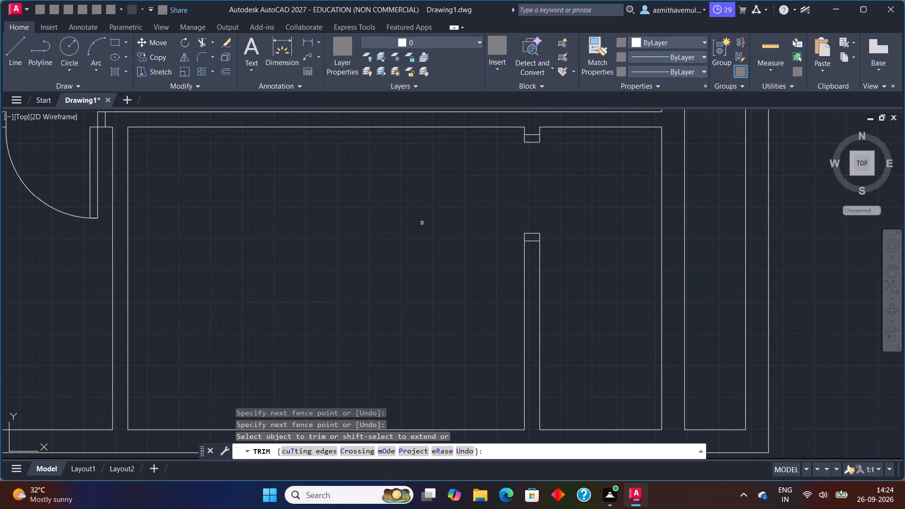
key(Escape)
Draw a 3' by 3" rectangular door leaf extending right and down from the upper jamb's lower-right corner.
middle_drag(550, 168, 498, 191)
key(r)
key(e)
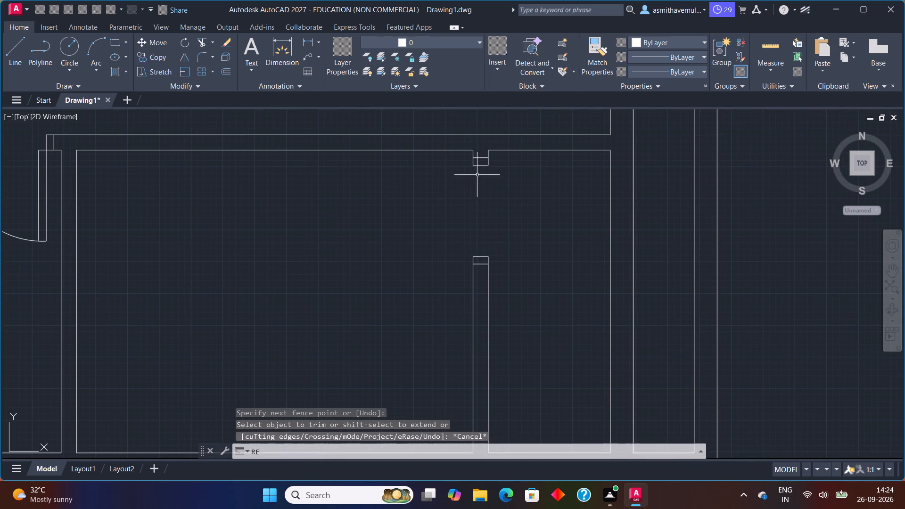
key(c)
key(Return)
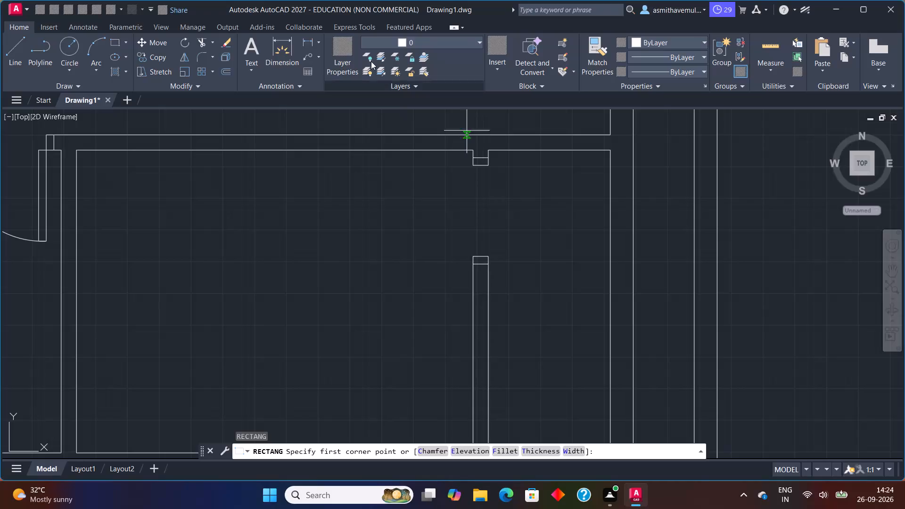
click(488, 168)
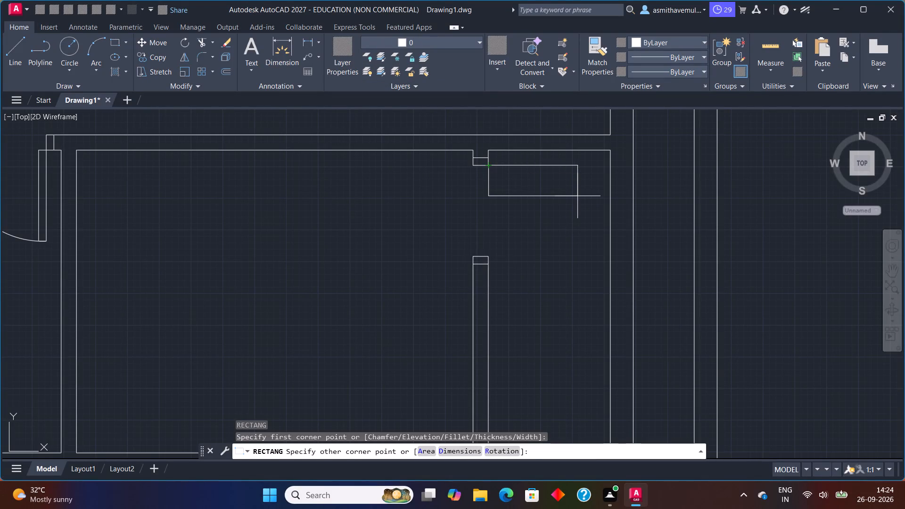
key(d)
key(Return)
text(3')
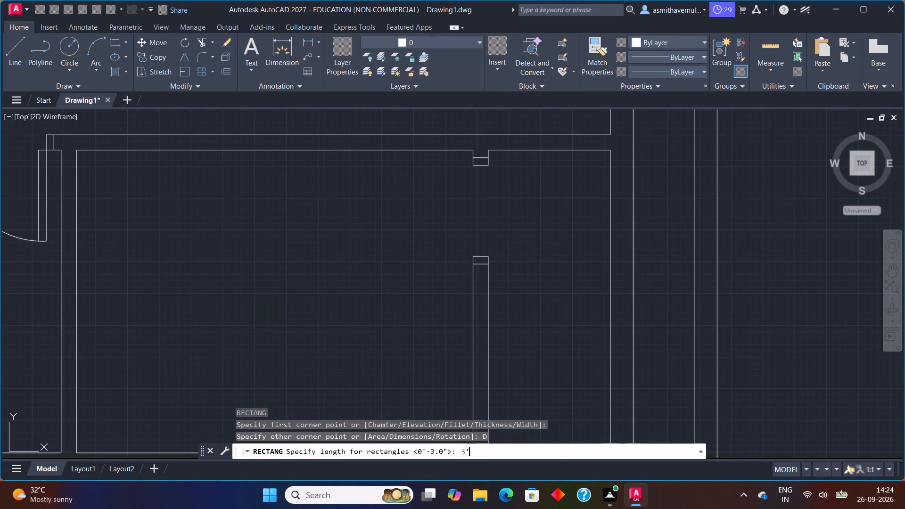
key(Return)
key(3)
key(shift+quotedbl)
key(Return)
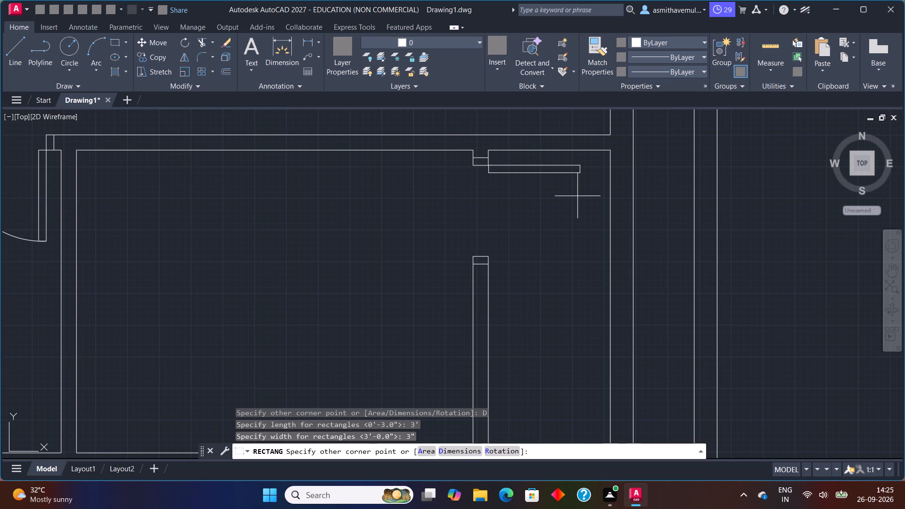
key(a)
key(r)
key(c)
key(Return)
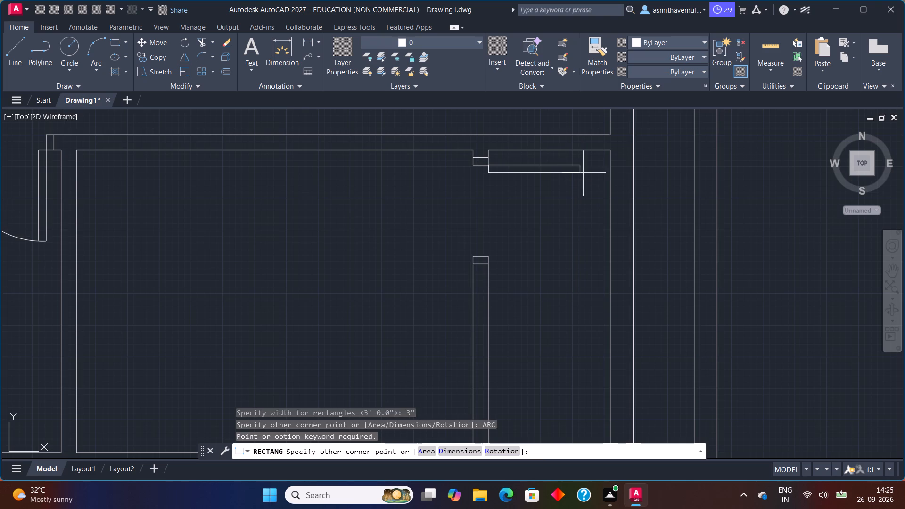
click(592, 205)
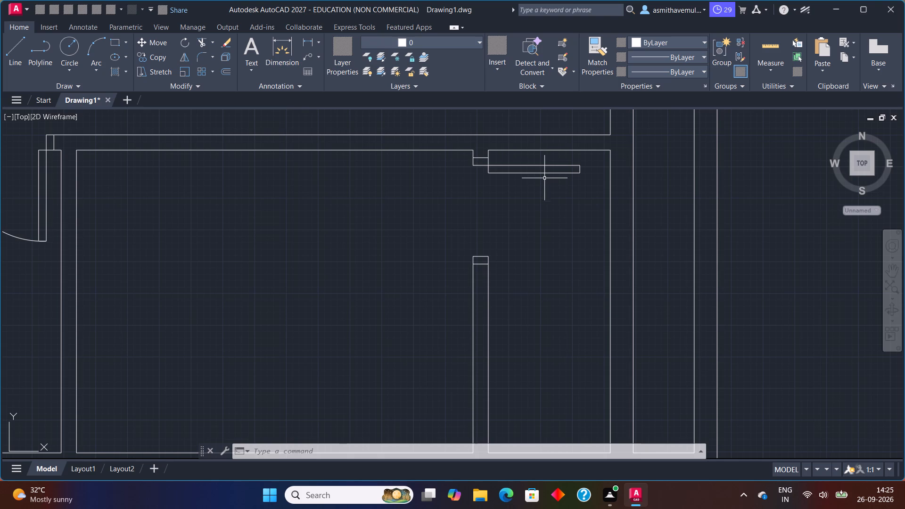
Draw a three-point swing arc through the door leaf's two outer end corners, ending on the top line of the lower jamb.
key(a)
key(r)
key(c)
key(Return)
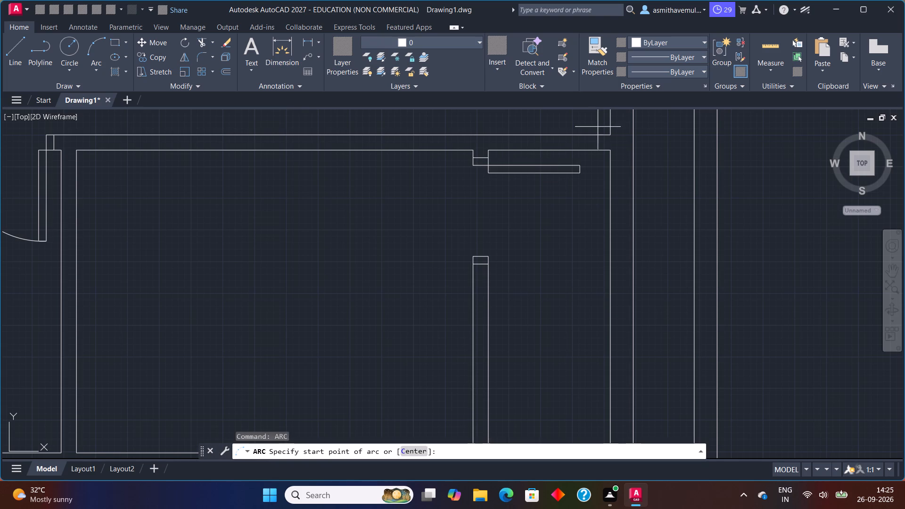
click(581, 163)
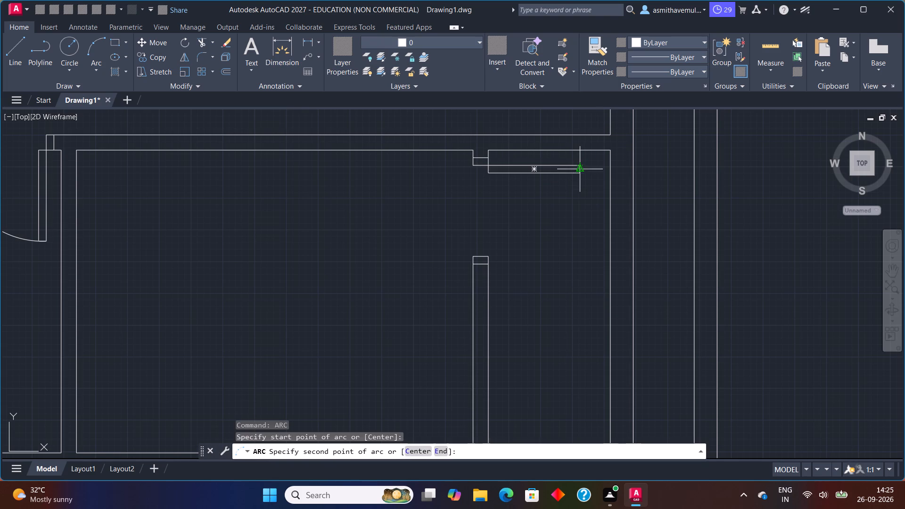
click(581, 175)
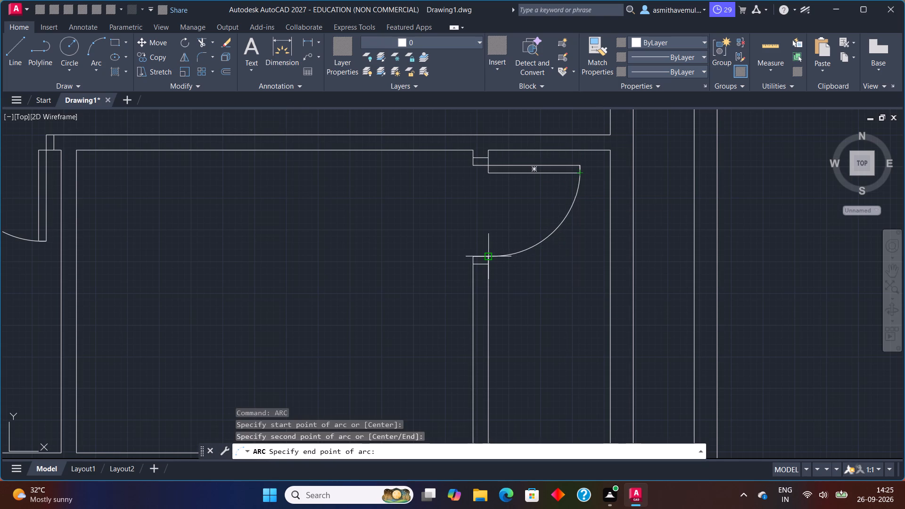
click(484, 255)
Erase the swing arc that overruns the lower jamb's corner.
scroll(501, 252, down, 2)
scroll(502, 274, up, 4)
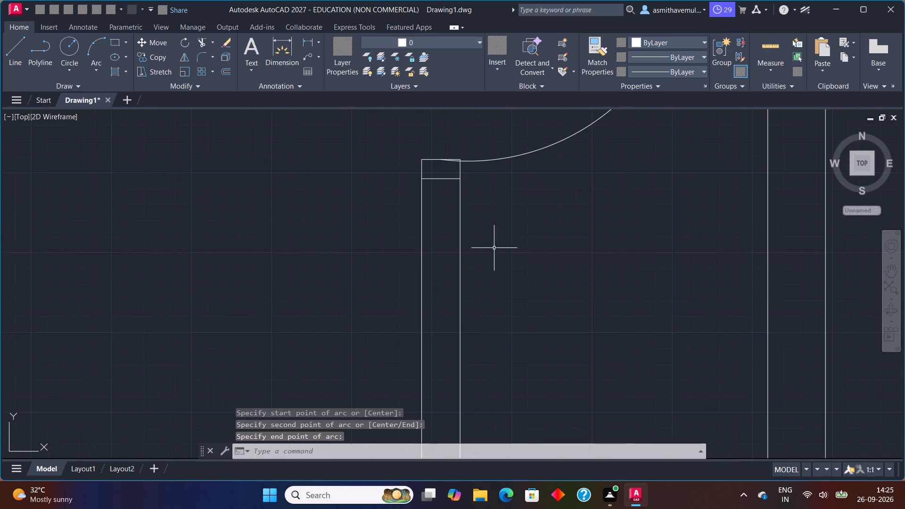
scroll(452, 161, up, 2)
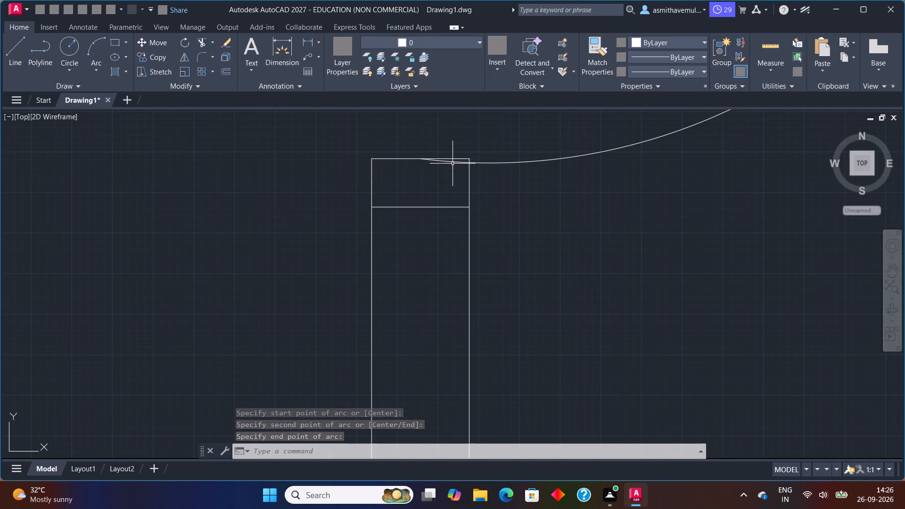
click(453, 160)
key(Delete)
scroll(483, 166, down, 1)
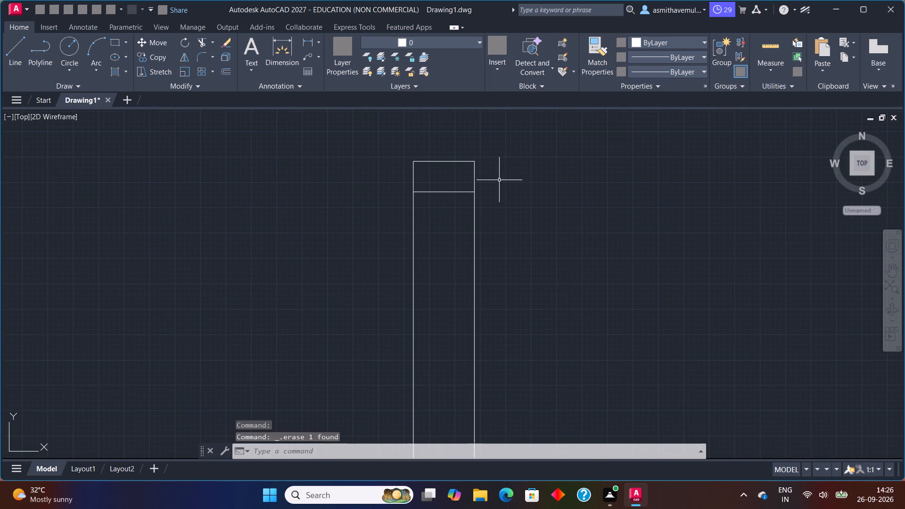
Draw a three-point swing arc through the door leaf's two outer end corners to the lower jamb's upper-right corner.
middle_drag(503, 181, 447, 337)
scroll(443, 299, down, 1)
middle_drag(469, 248, 450, 312)
scroll(446, 302, down, 1)
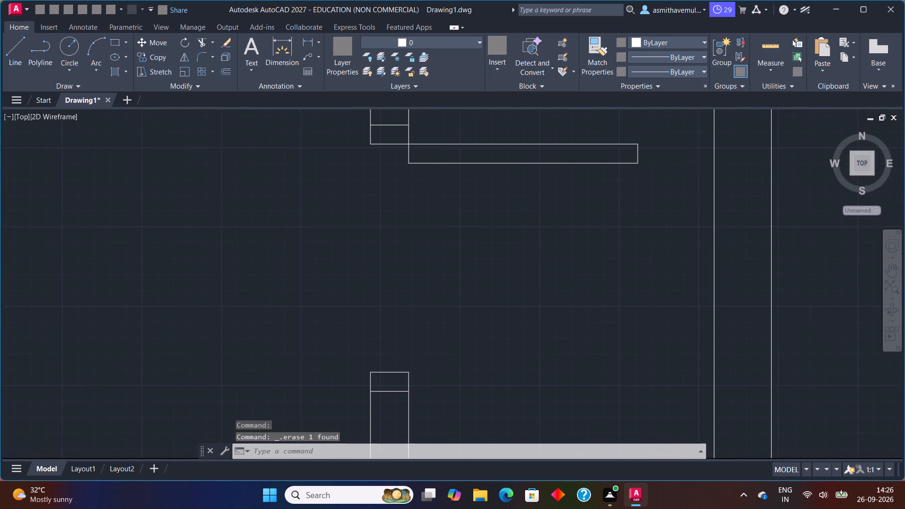
key(a)
key(r)
key(c)
key(Return)
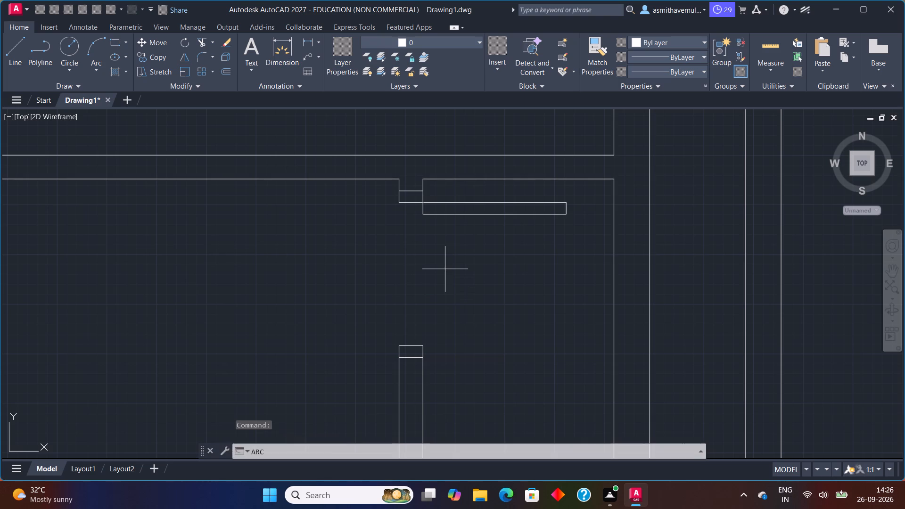
click(567, 202)
click(569, 217)
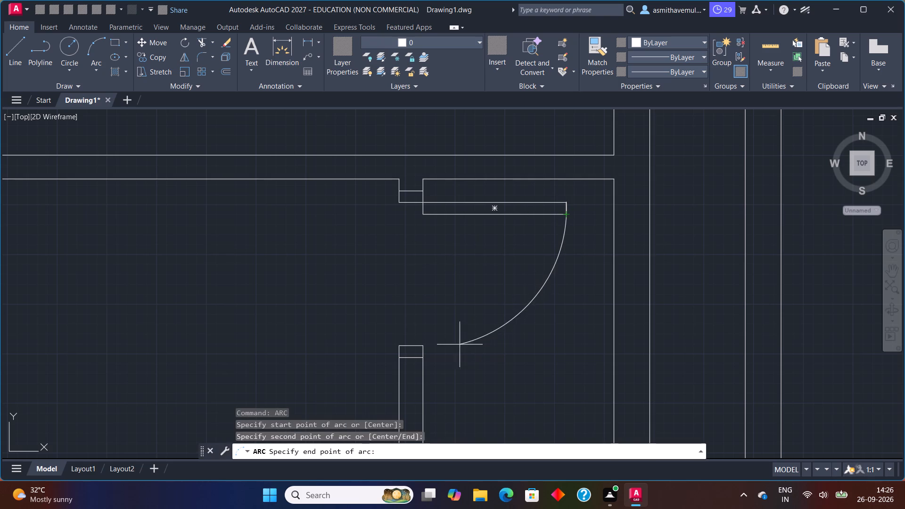
click(421, 344)
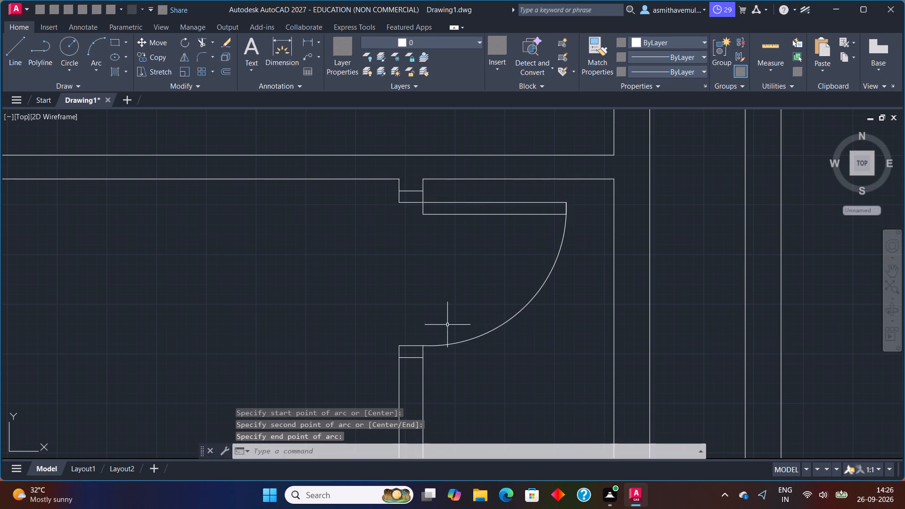
Start a line on the bottom wall's inner face, offset @3",0 from the bottom middle room's lower-left inside corner.
scroll(447, 324, down, 3)
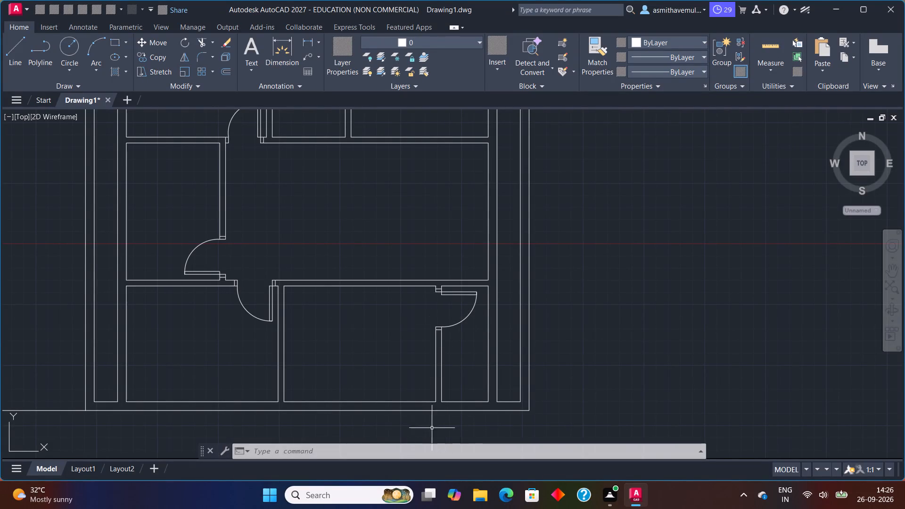
scroll(375, 408, up, 1)
middle_drag(356, 393, 388, 344)
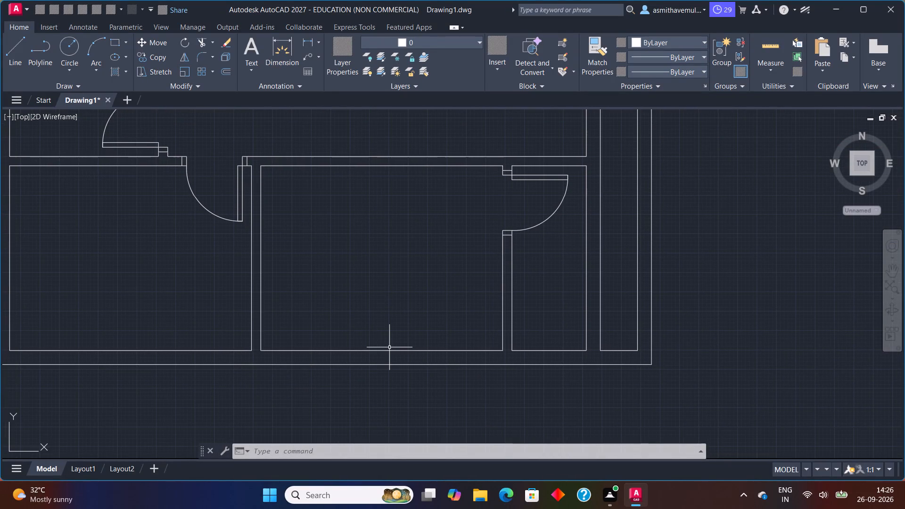
scroll(273, 339, up, 1)
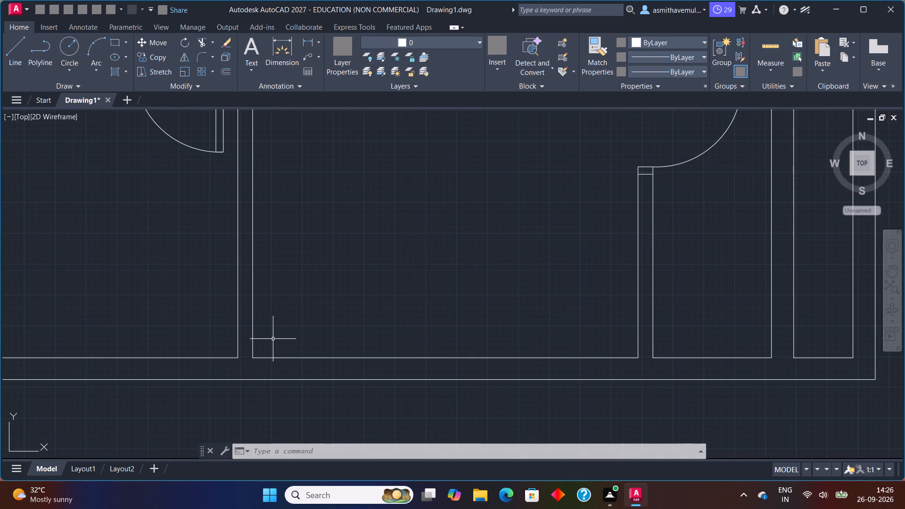
middle_drag(271, 337, 280, 319)
key(l)
key(Return)
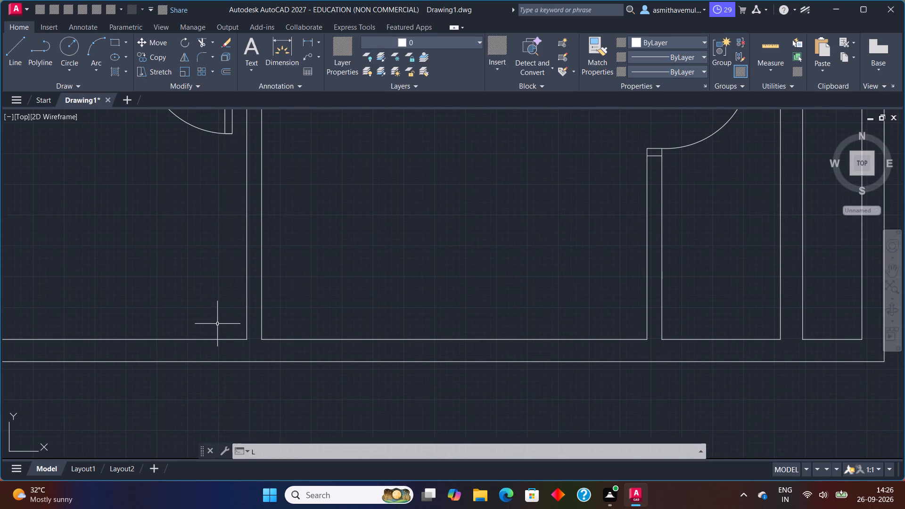
text(FROM)
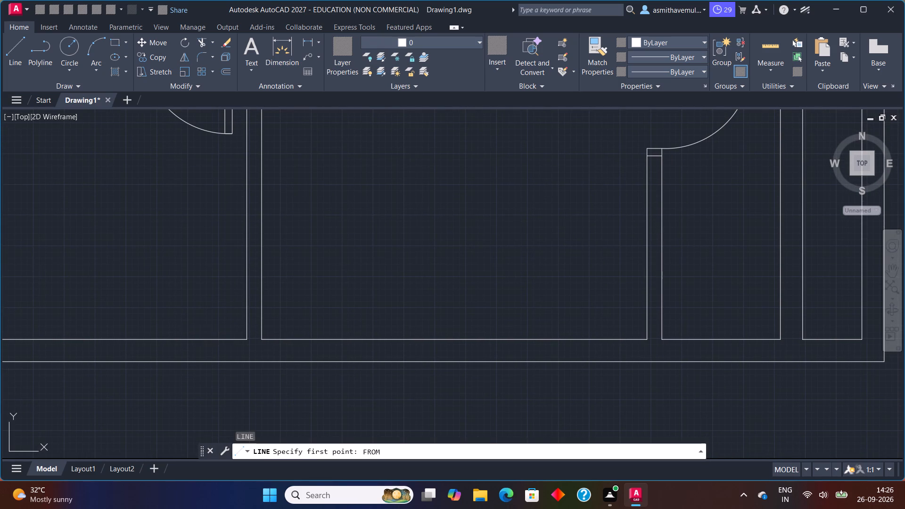
key(Return)
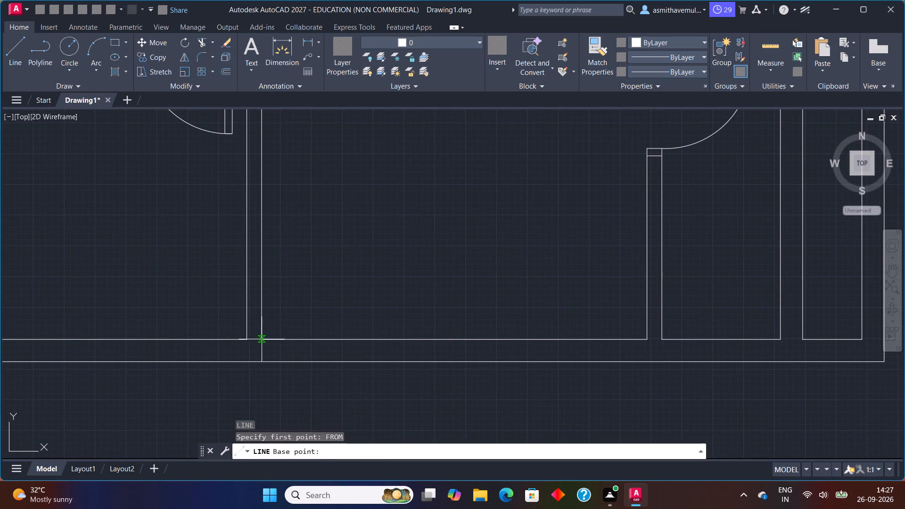
click(260, 336)
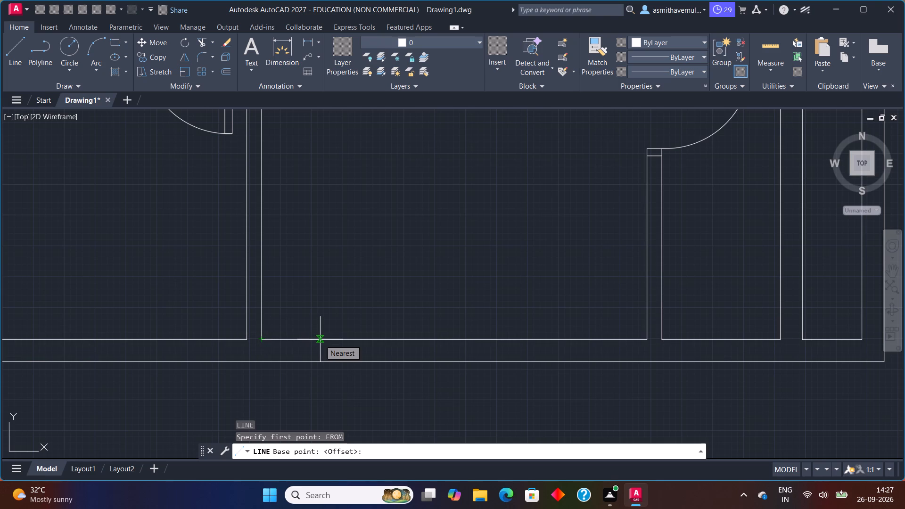
key(ctrl+2)
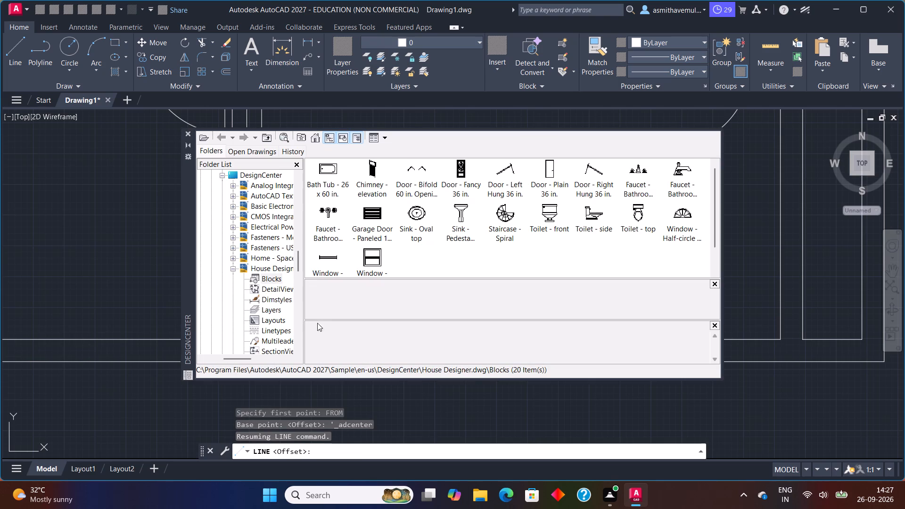
click(189, 136)
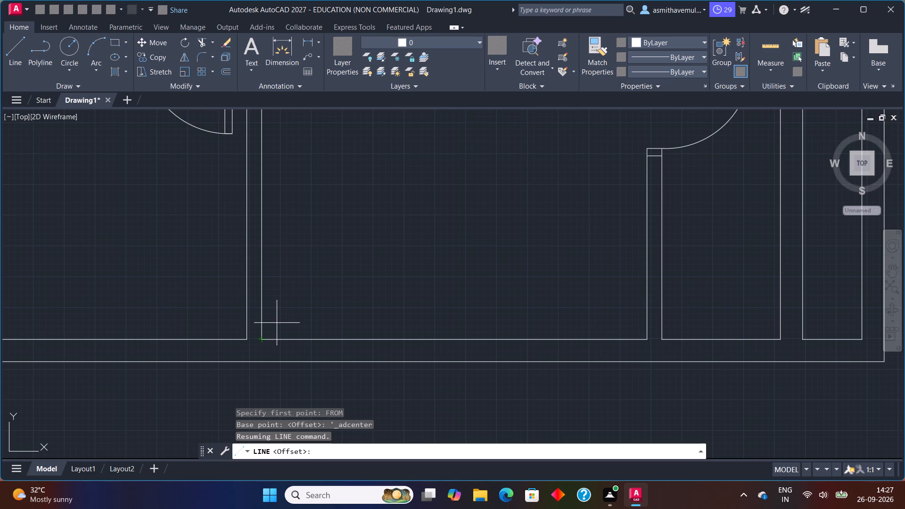
text(@3)
text(",0)
key(Return)
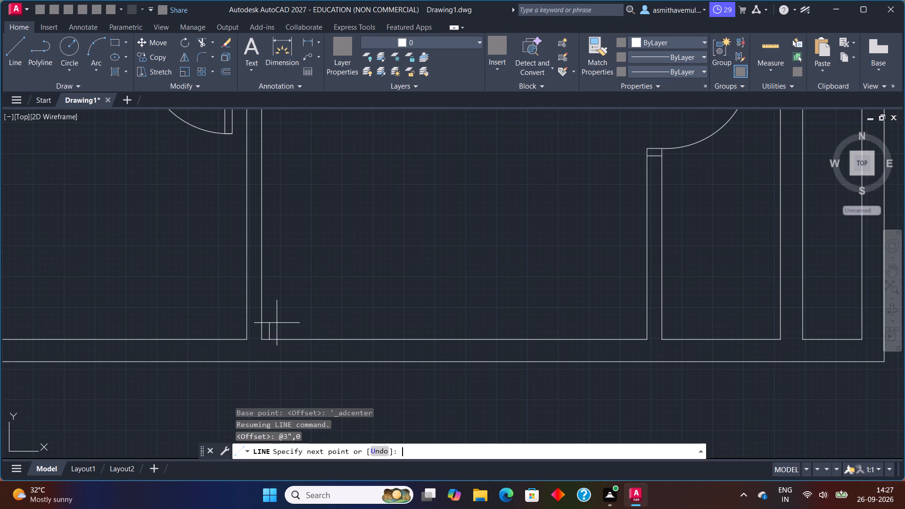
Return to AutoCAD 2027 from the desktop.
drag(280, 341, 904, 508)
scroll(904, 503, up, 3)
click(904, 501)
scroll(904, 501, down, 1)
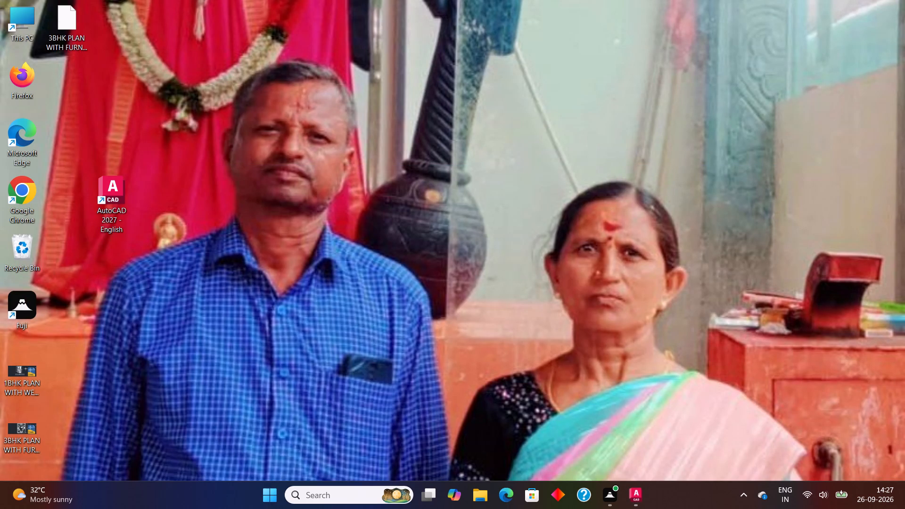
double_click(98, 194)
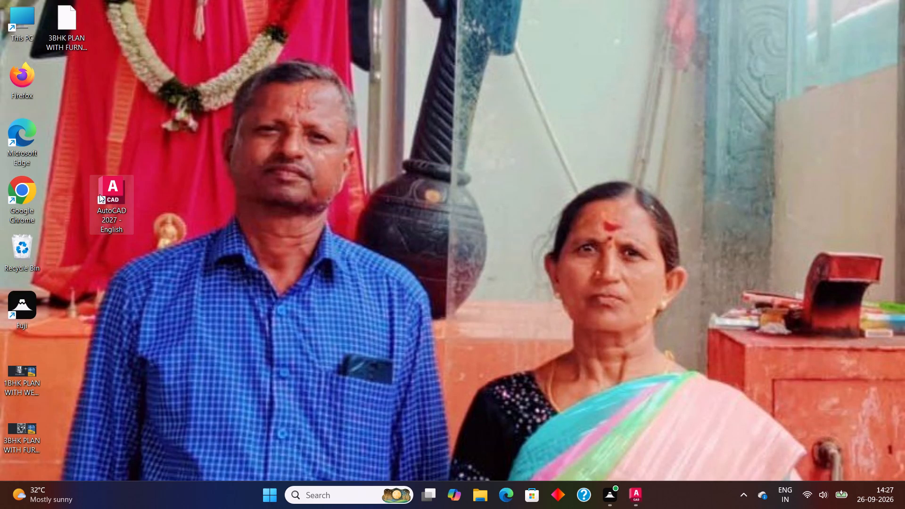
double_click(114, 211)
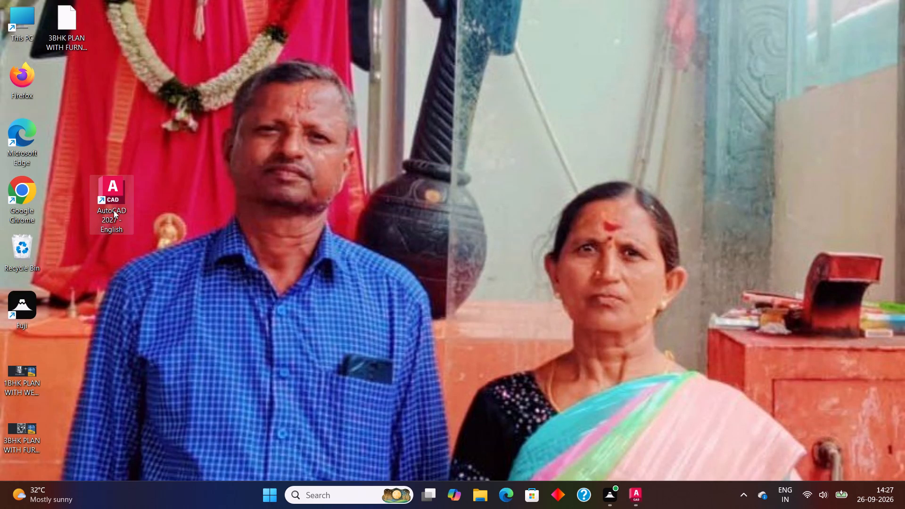
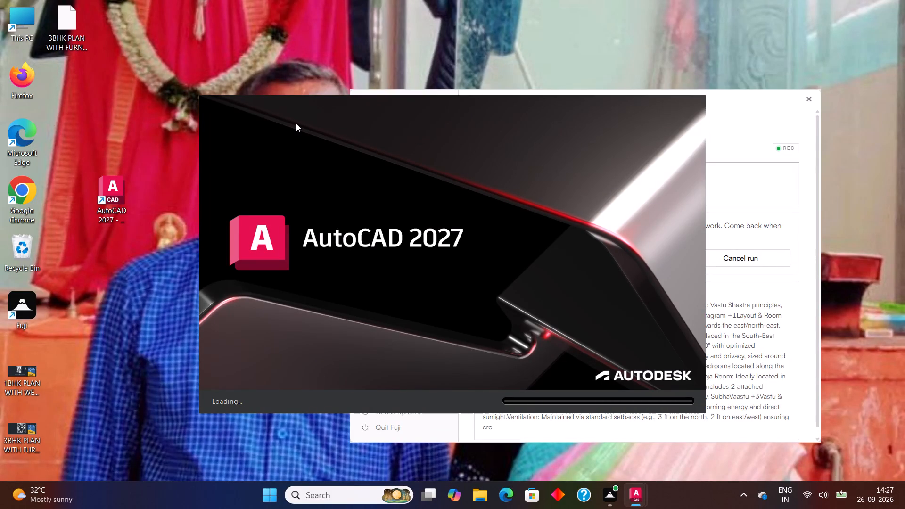
Bring the AutoCAD drawing window back to the front.
double_click(631, 493)
click(580, 433)
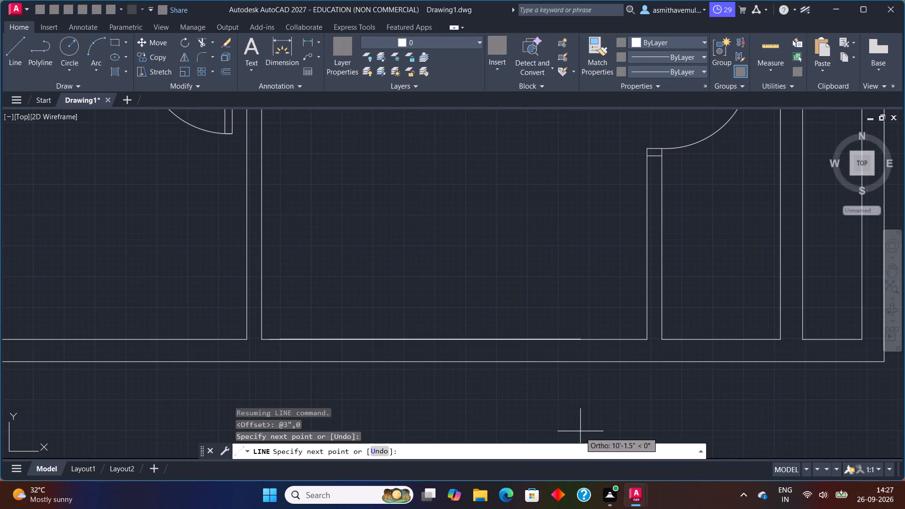
Draw a jamb line across the bottom wall to its outer face, starting @3",0 from the bottom middle room's lower-left inside corner.
scroll(504, 317, down, 3)
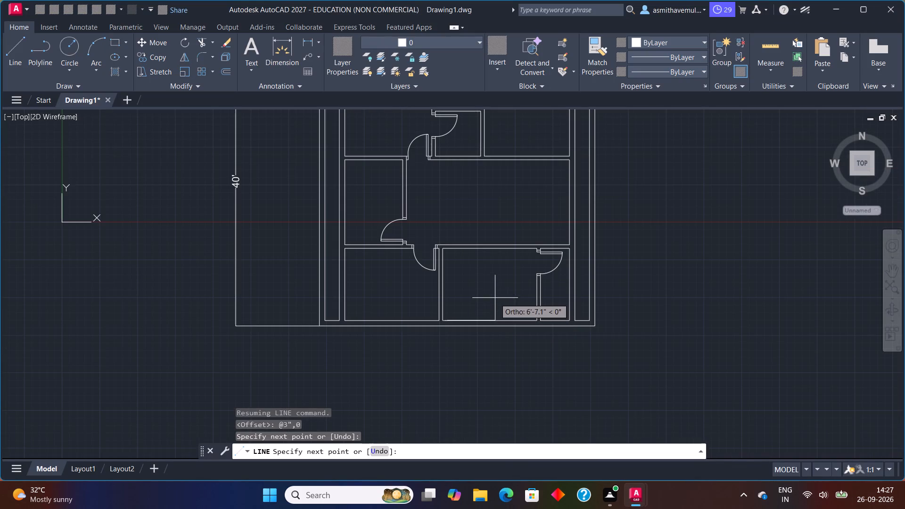
middle_drag(495, 298, 473, 326)
scroll(467, 330, up, 3)
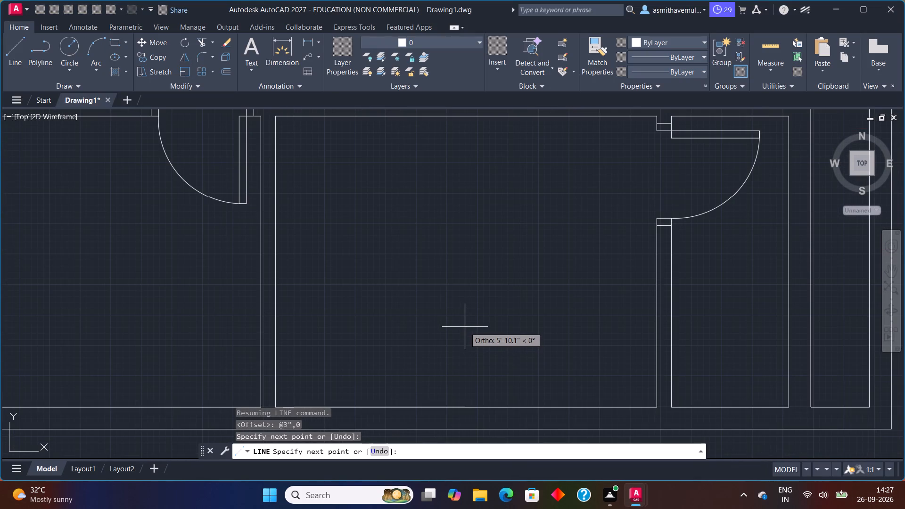
middle_drag(464, 318, 464, 285)
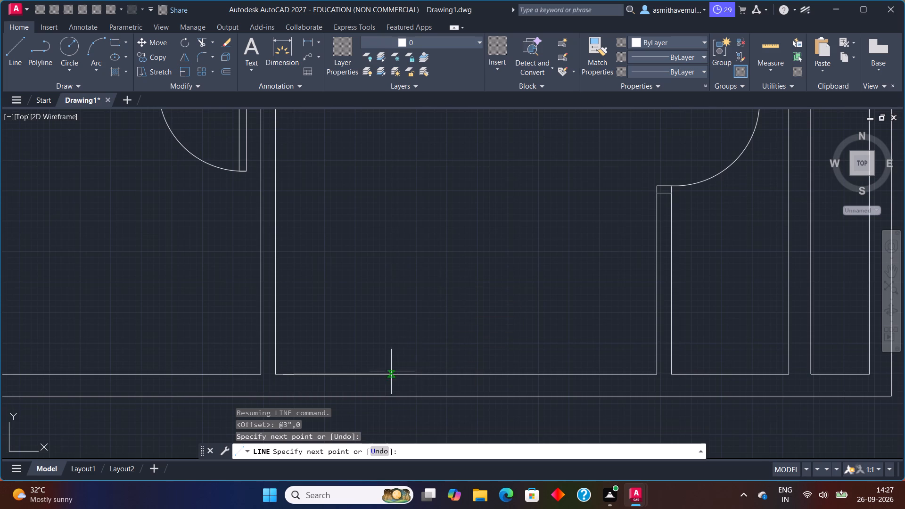
scroll(371, 375, up, 1)
scroll(287, 391, up, 3)
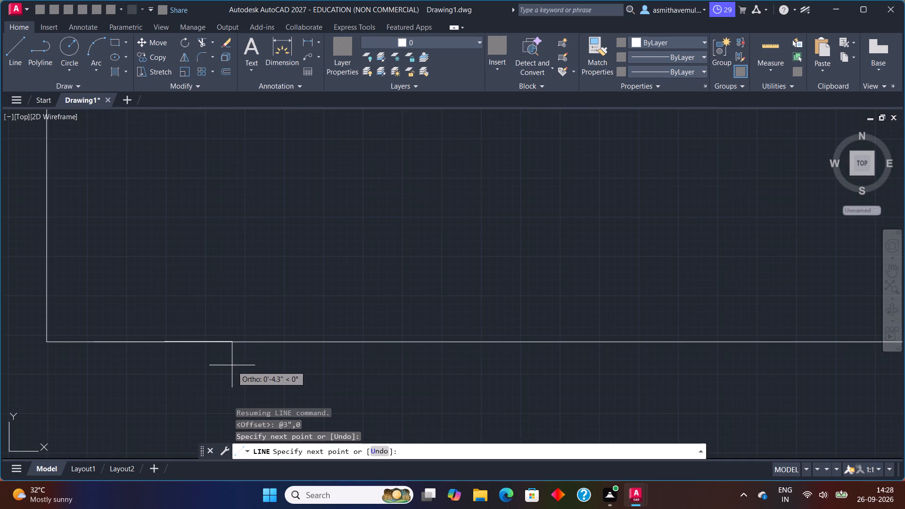
scroll(232, 366, down, 2)
middle_drag(231, 365, 263, 312)
scroll(265, 309, down, 1)
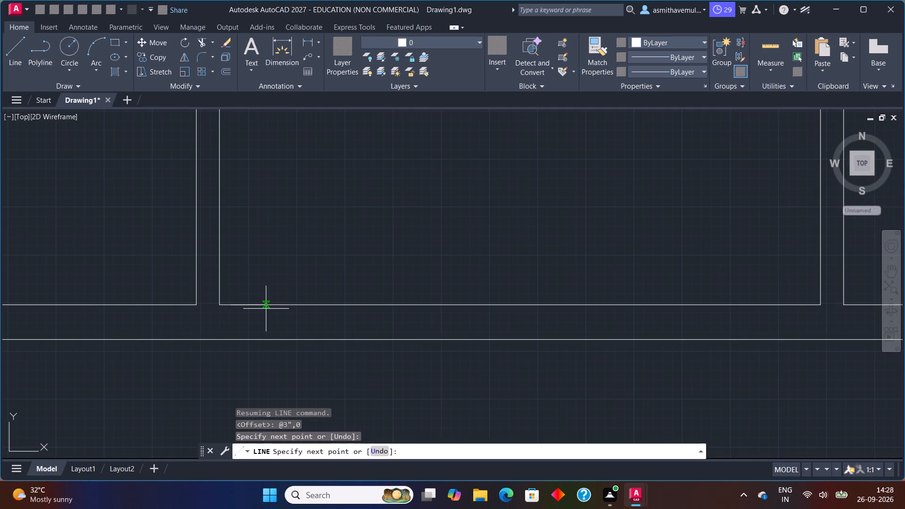
key(l)
key(Return)
text(FR)
key(o)
key(m)
key(Return)
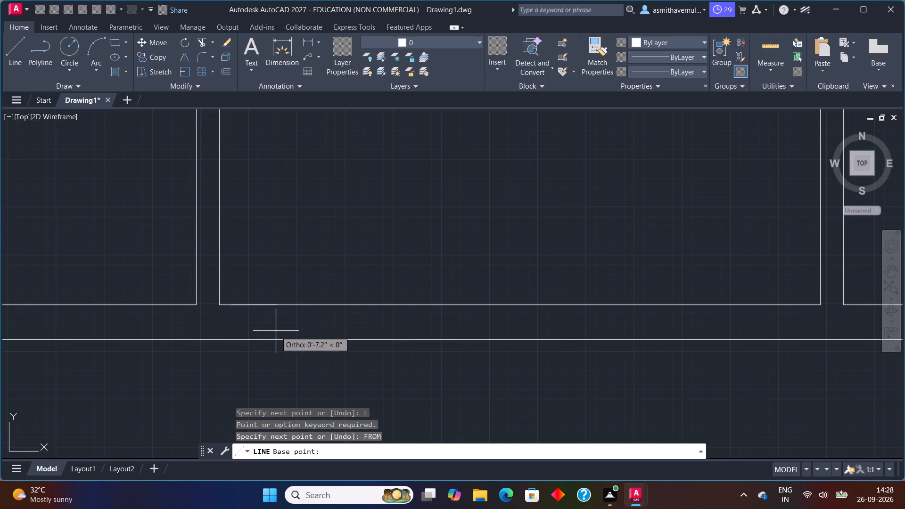
click(221, 303)
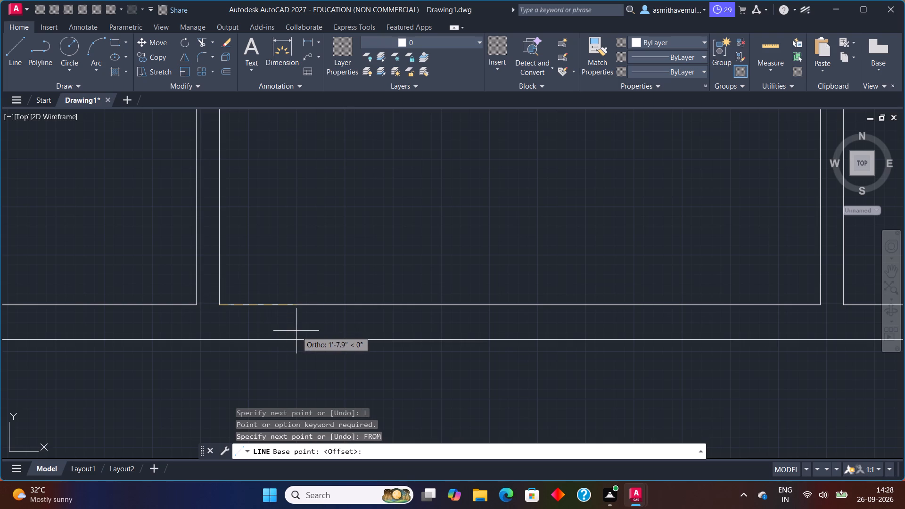
key(shift+at)
key(3)
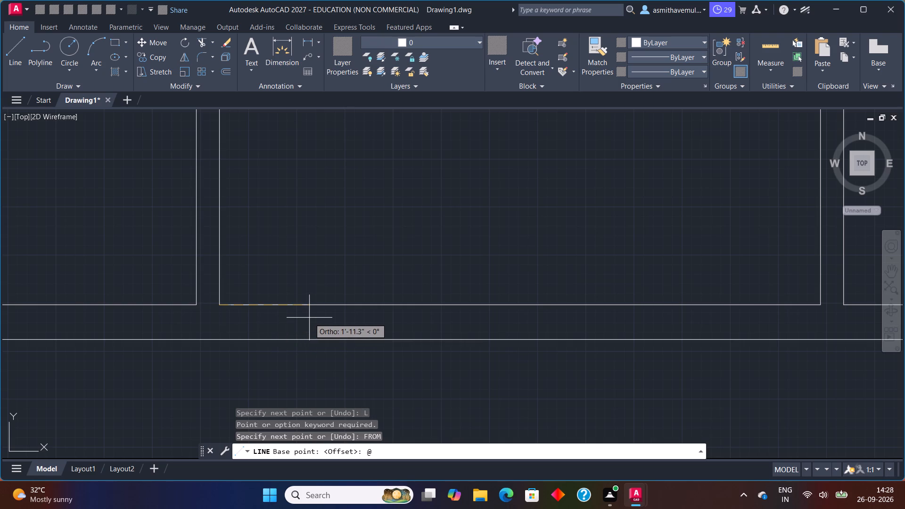
key(shift+quotedbl)
key(comma)
key(0)
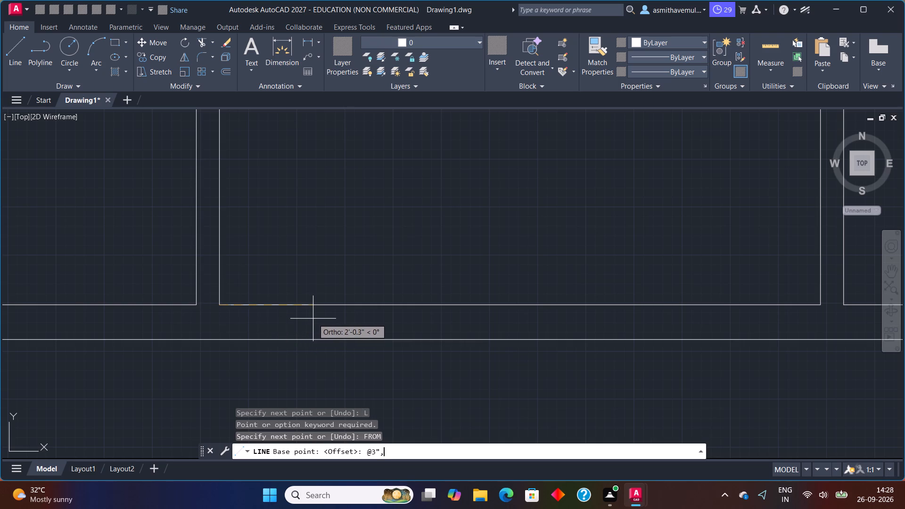
key(Return)
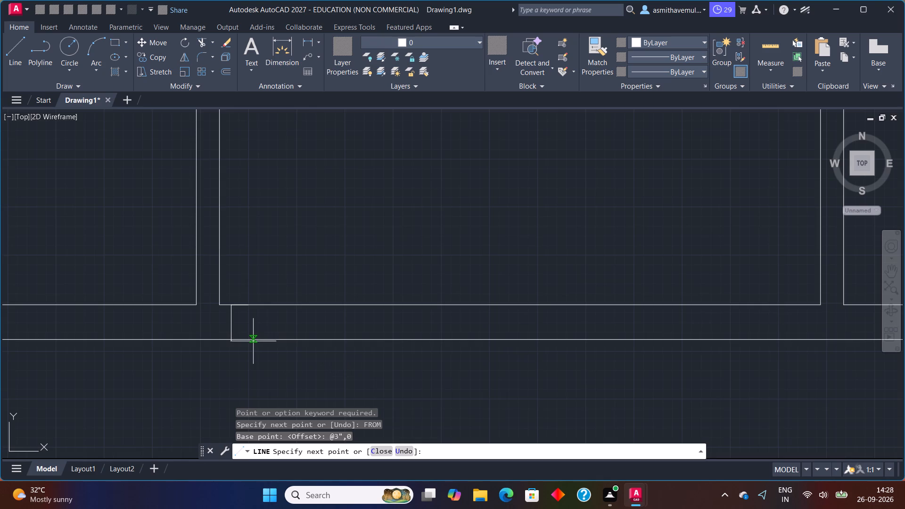
scroll(253, 342, up, 2)
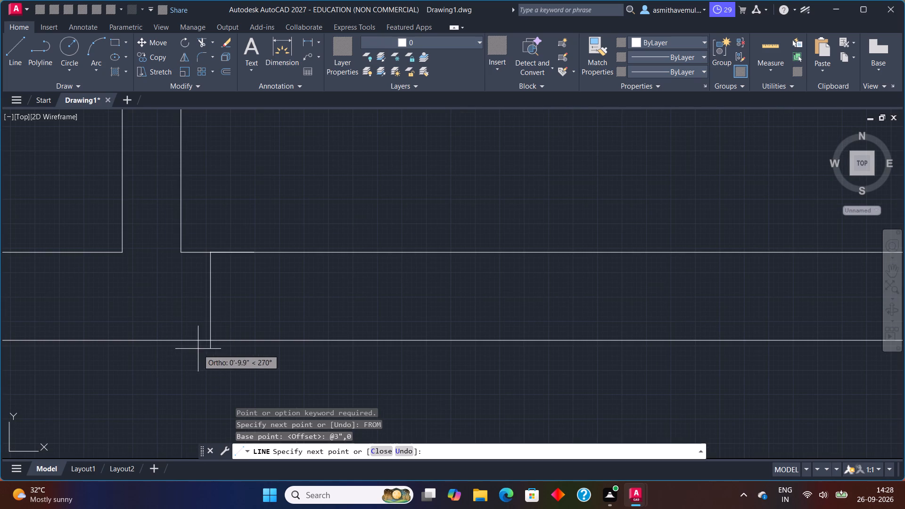
click(213, 342)
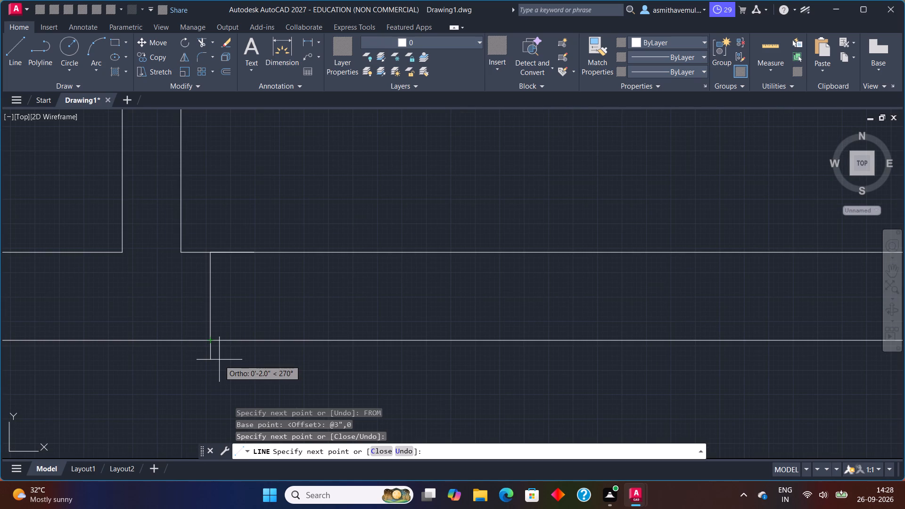
key(Escape)
Offset the new jamb line 3" to the right to complete the opening's left jamb.
key(o)
key(Return)
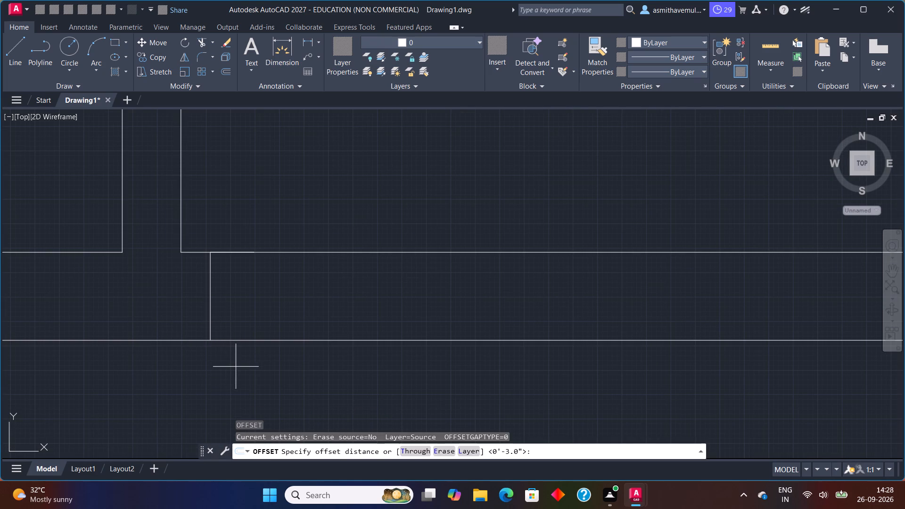
key(3)
key(shift+quotedbl)
key(Return)
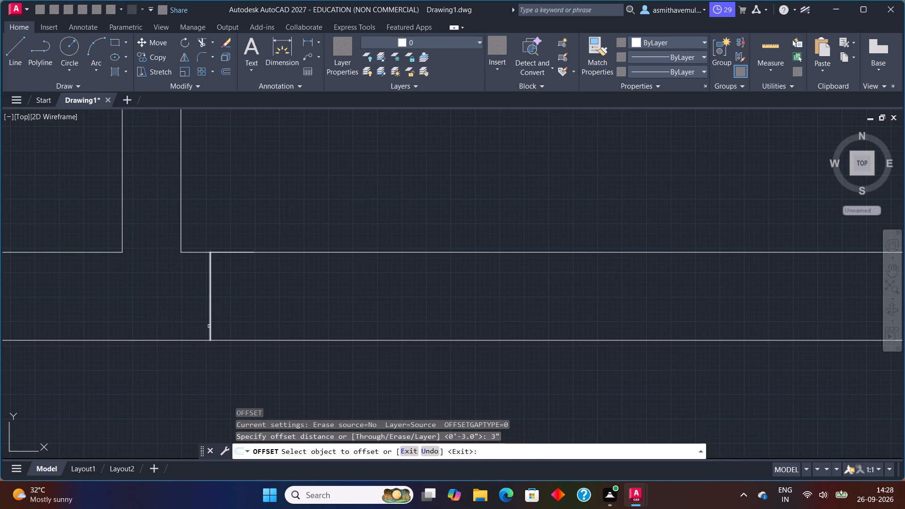
click(209, 327)
click(263, 300)
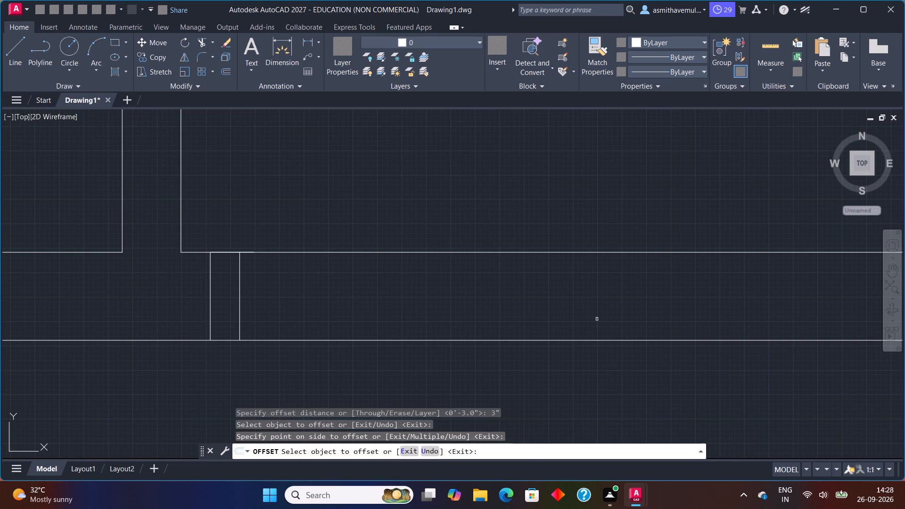
key(Escape)
Offset the left jamb's inner line 3' to the right to mark the opening's far edge in the bottom wall.
key(o)
key(Return)
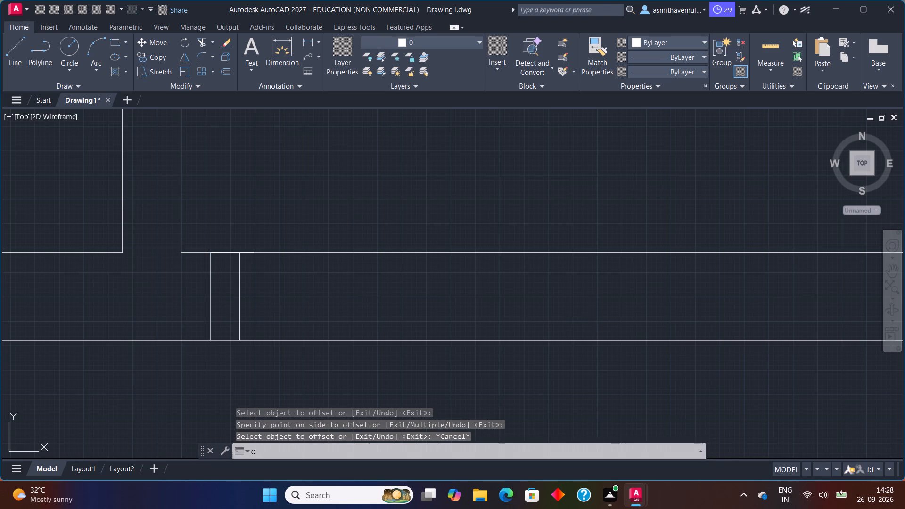
key(3)
key(apostrophe)
key(Return)
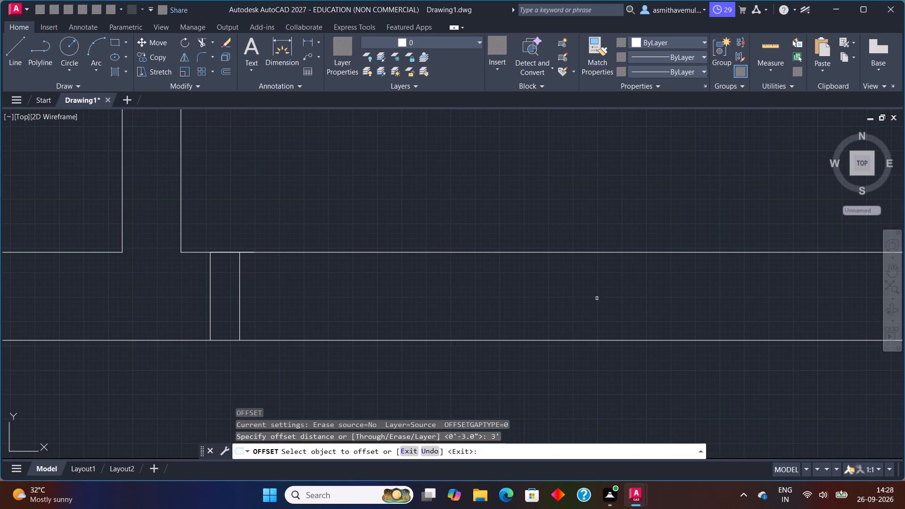
click(238, 300)
click(330, 288)
key(Escape)
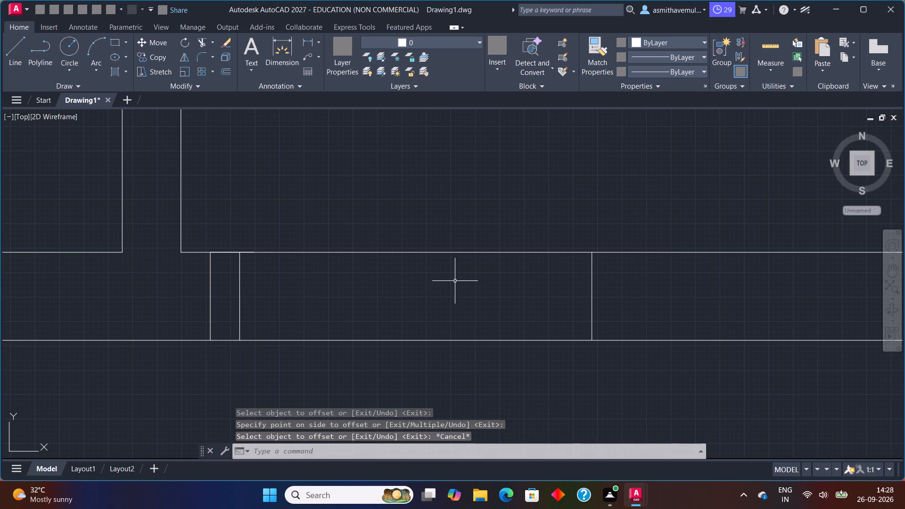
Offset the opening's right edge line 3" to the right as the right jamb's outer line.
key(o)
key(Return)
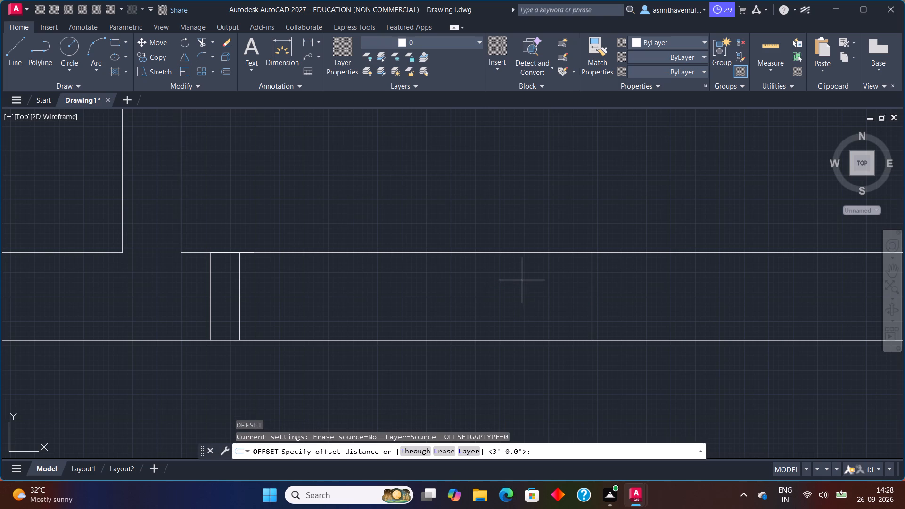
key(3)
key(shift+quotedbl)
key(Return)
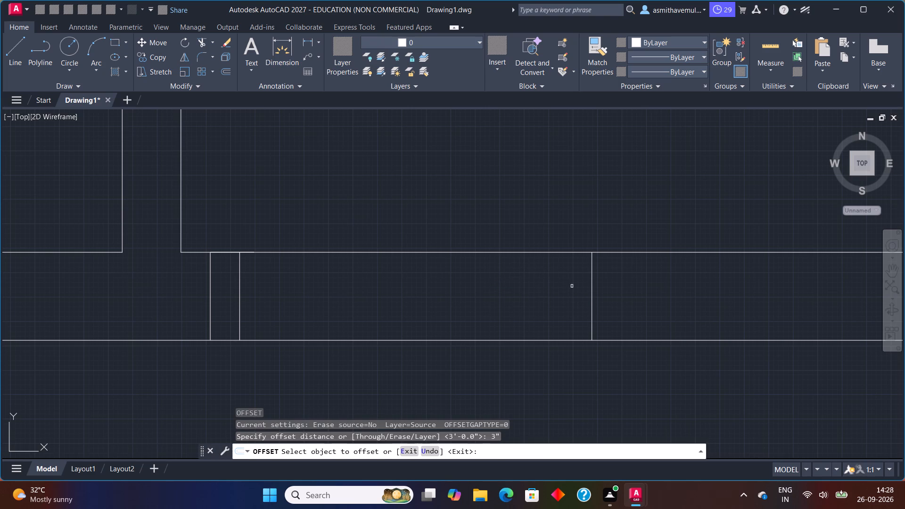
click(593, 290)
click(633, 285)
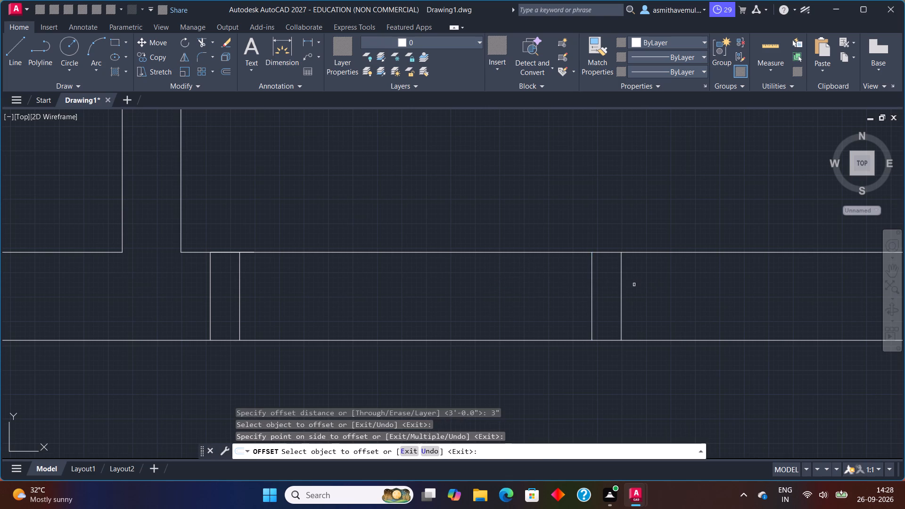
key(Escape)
Trim both bottom wall faces between the jambs, and the inner-face line overrunning the left jamb, to clear the opening.
key(t)
key(r)
text(IM)
key(Return)
drag(513, 369, 529, 232)
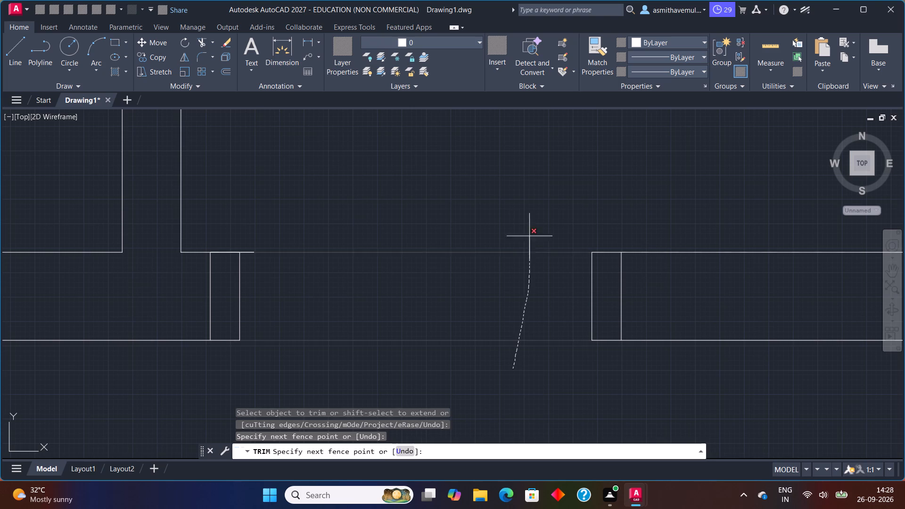
drag(529, 232, 529, 214)
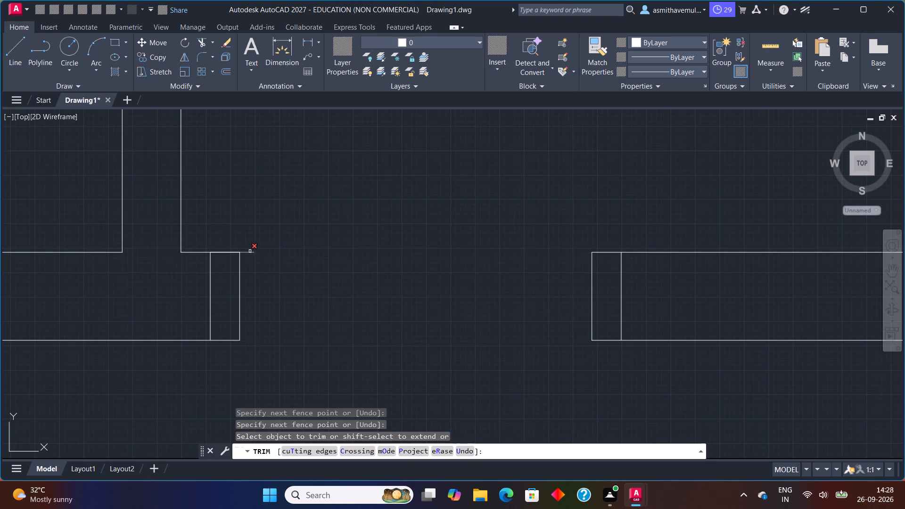
click(250, 252)
scroll(242, 240, up, 4)
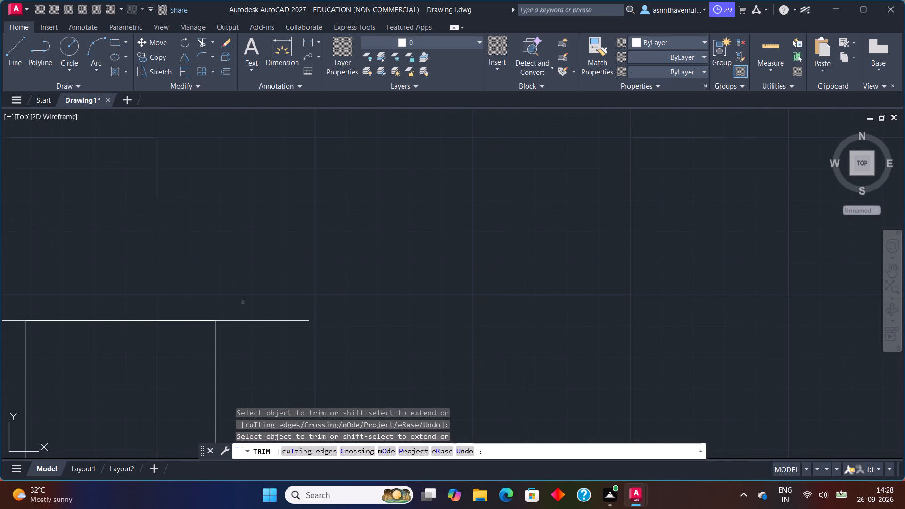
drag(247, 325, 255, 307)
key(Escape)
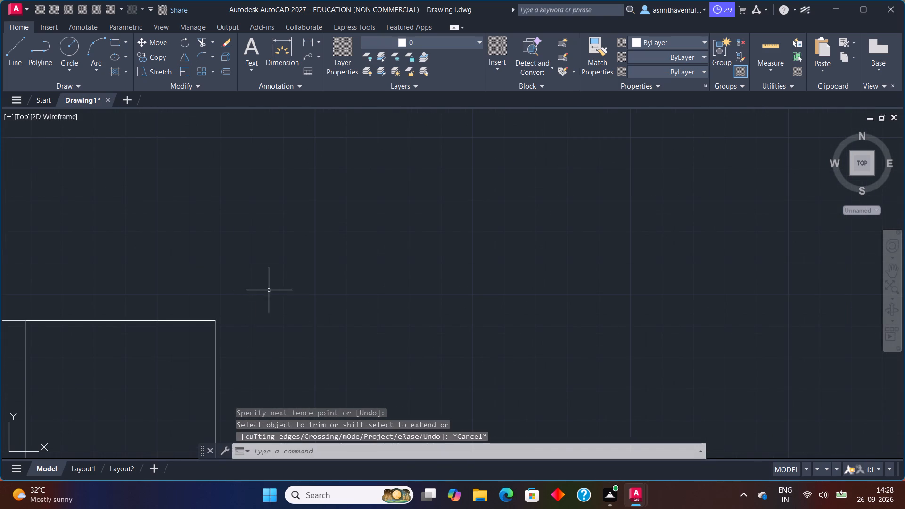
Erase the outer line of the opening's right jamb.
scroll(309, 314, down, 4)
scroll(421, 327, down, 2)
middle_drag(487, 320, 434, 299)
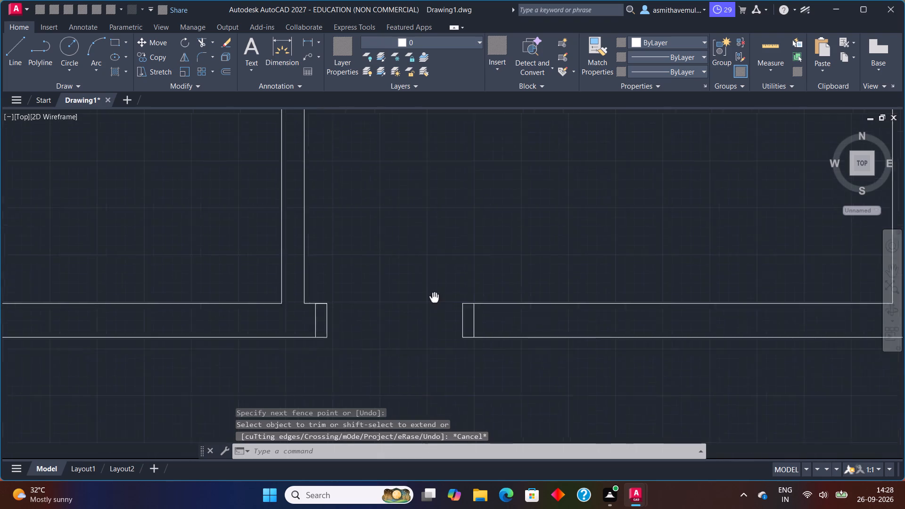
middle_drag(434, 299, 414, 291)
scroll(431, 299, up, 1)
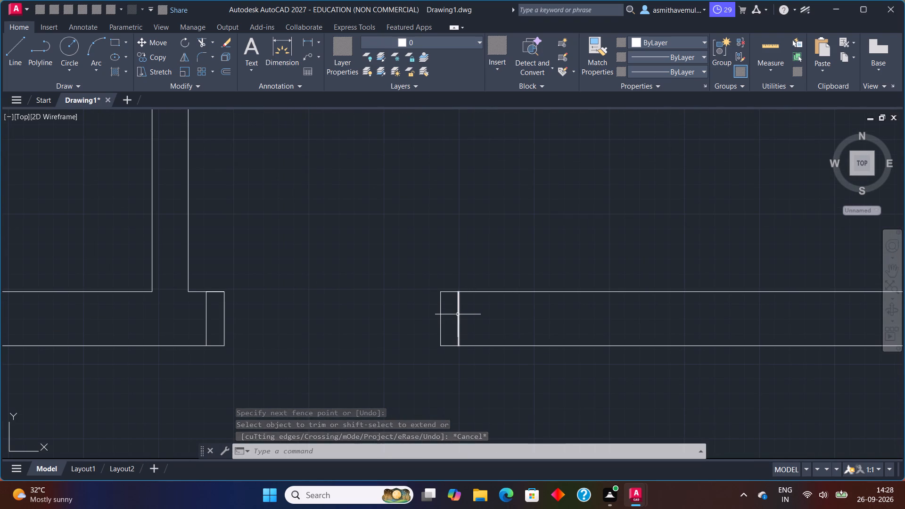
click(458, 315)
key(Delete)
Offset the opening's right edge line 3' to the right along the bottom wall.
key(o)
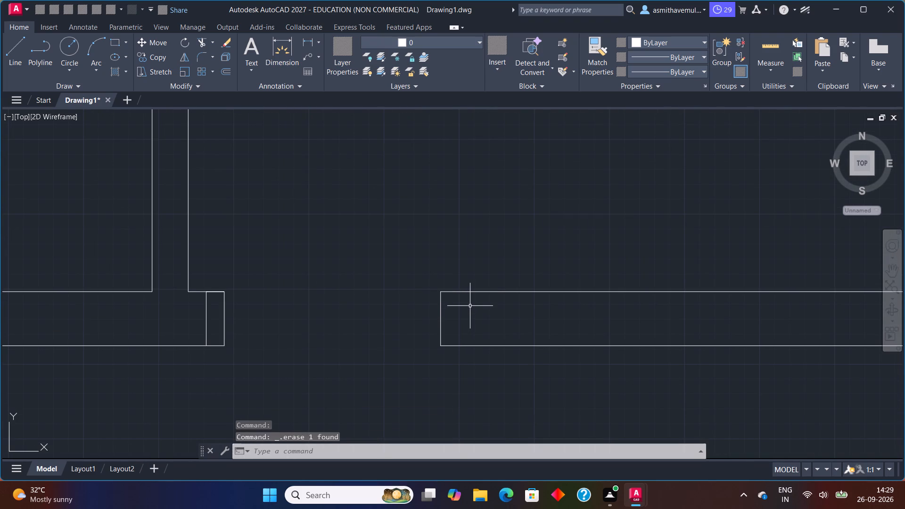
key(Return)
text(3')
key(Return)
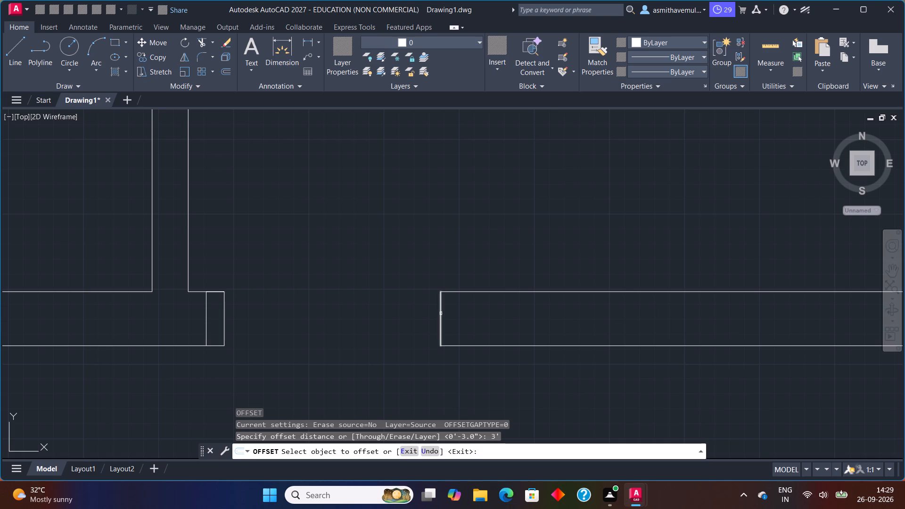
click(441, 314)
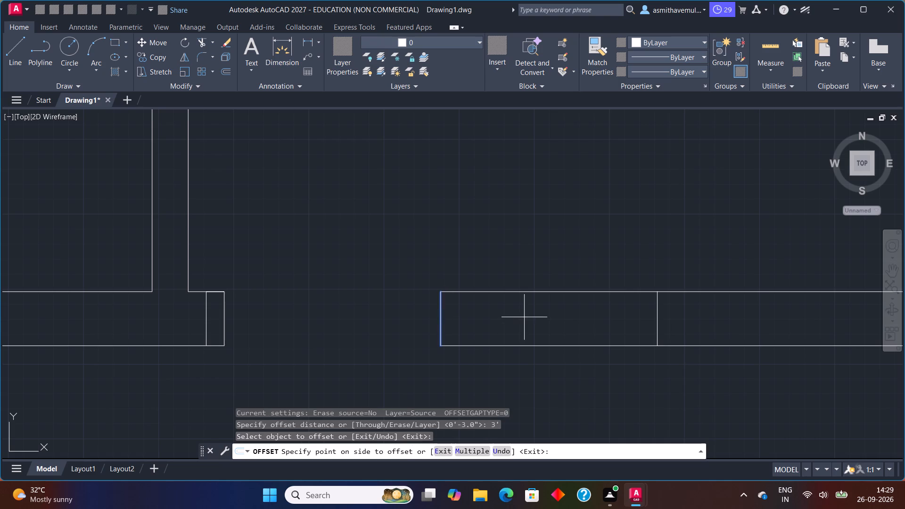
click(524, 318)
key(Escape)
Offset the new line in the bottom wall 3" to the right to form a jamb.
middle_drag(644, 320, 481, 297)
key(o)
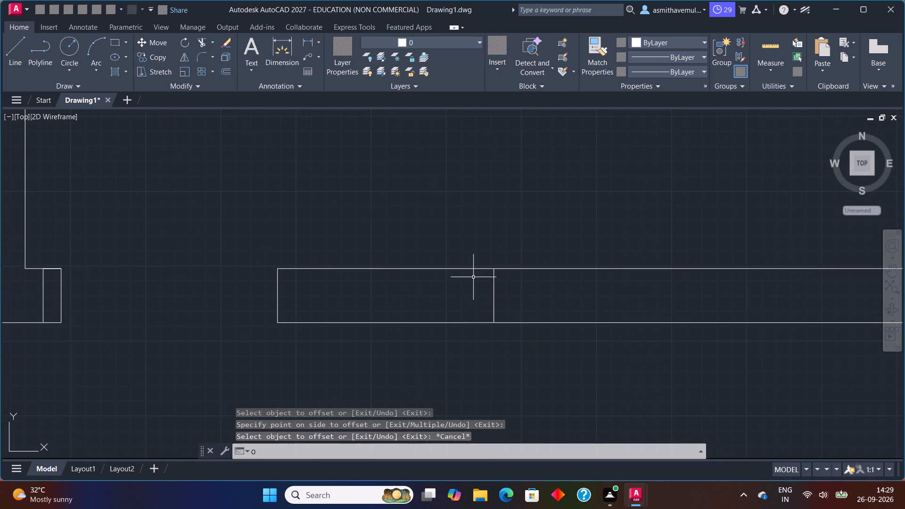
key(Return)
key(3)
key(shift+quotedbl)
key(Return)
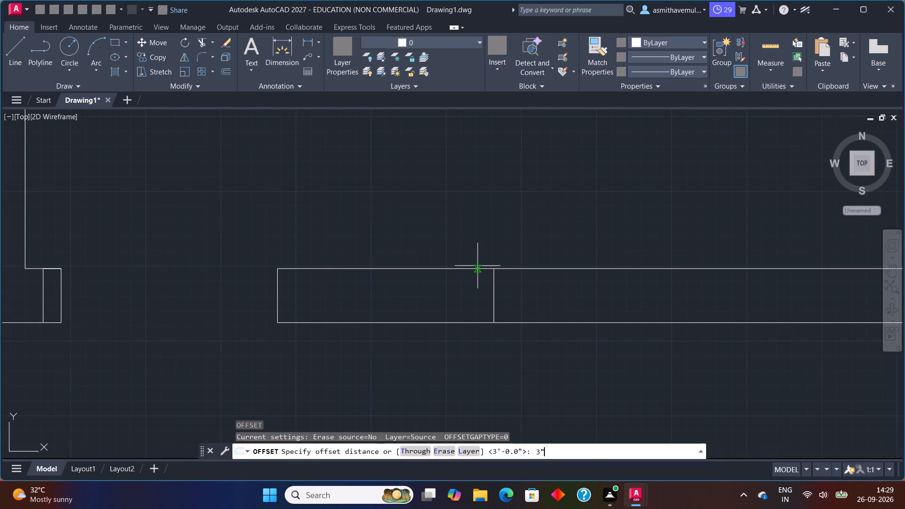
click(494, 289)
click(538, 290)
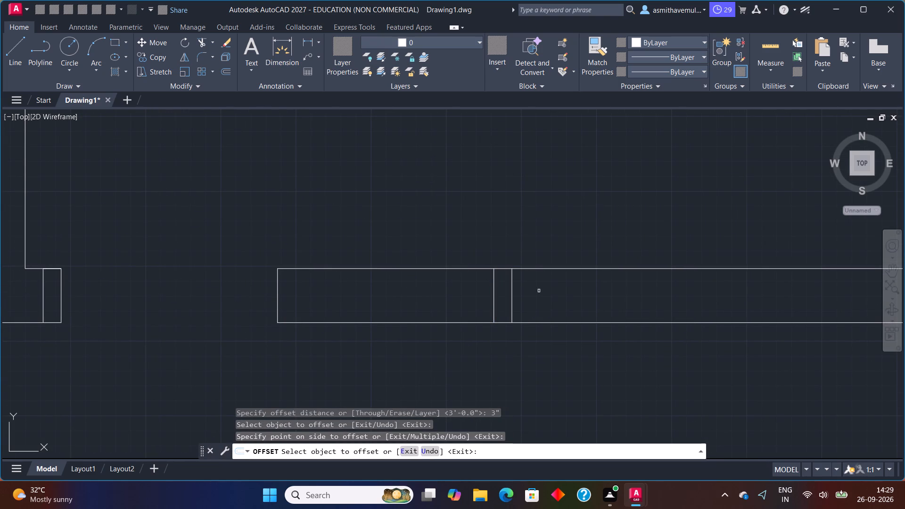
Trim both bottom wall faces between the opening's centre line and the new right jamb to widen the opening.
key(Escape)
key(t)
key(r)
text(IM)
key(Return)
drag(430, 349, 431, 254)
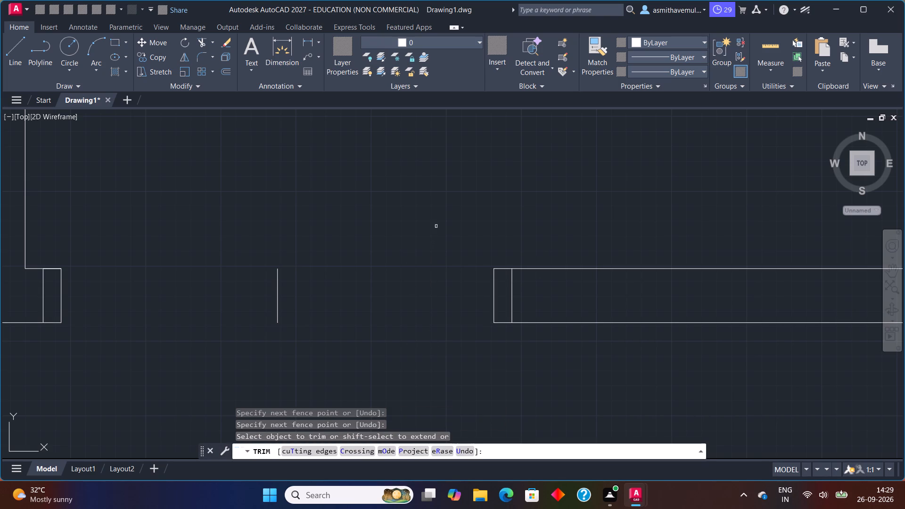
key(Escape)
Draw a 3" by 3' rectangle as a door leaf, rising from the inner corner of the opening's left jamb.
key(r)
key(e)
key(c)
key(Return)
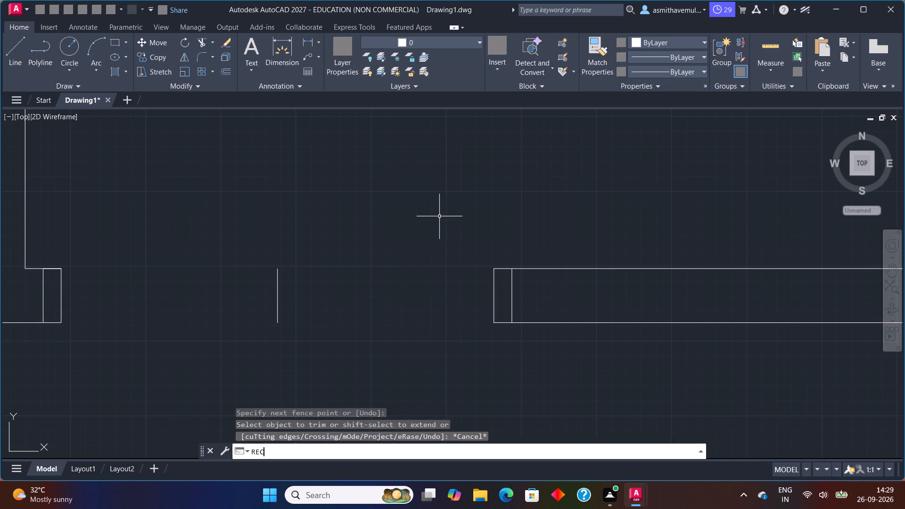
scroll(316, 241, down, 1)
middle_drag(311, 243, 350, 261)
scroll(284, 292, up, 2)
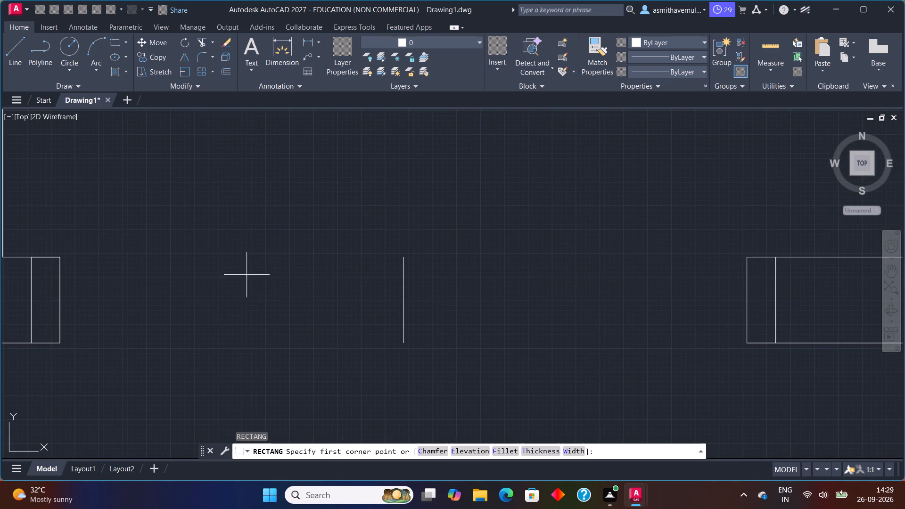
scroll(134, 252, down, 2)
middle_drag(134, 251, 183, 287)
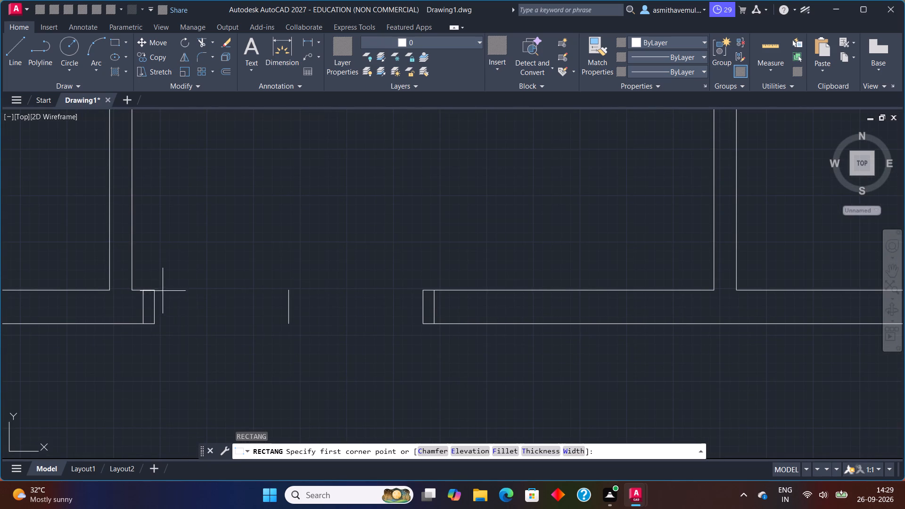
drag(154, 290, 152, 286)
key(d)
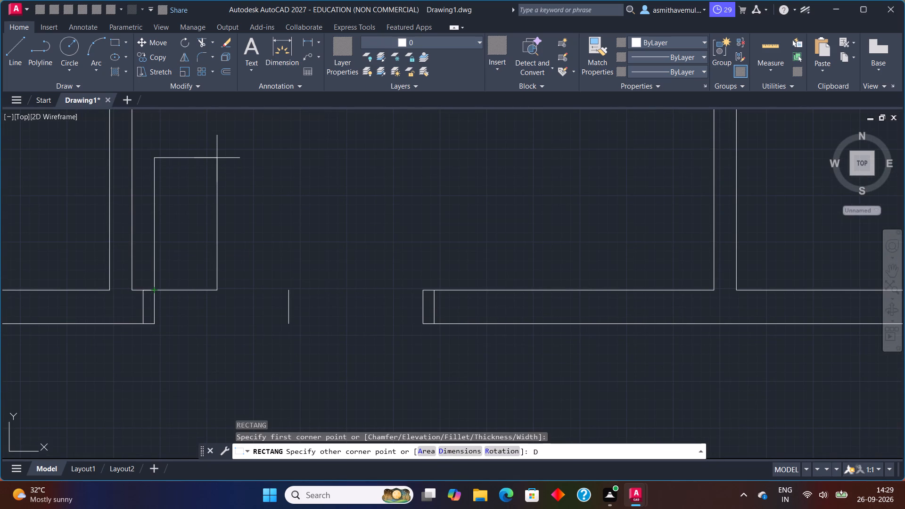
key(Return)
key(3)
key(shift+quotedbl)
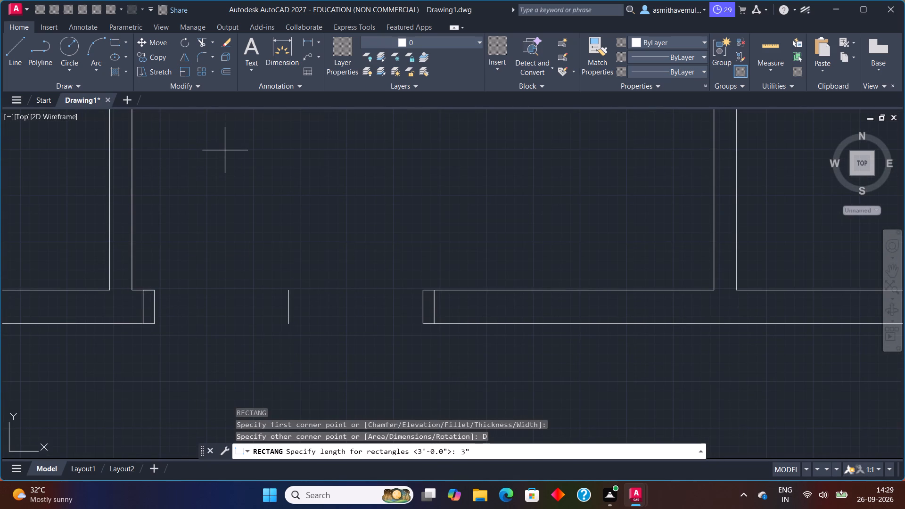
key(Return)
text(3')
key(Return)
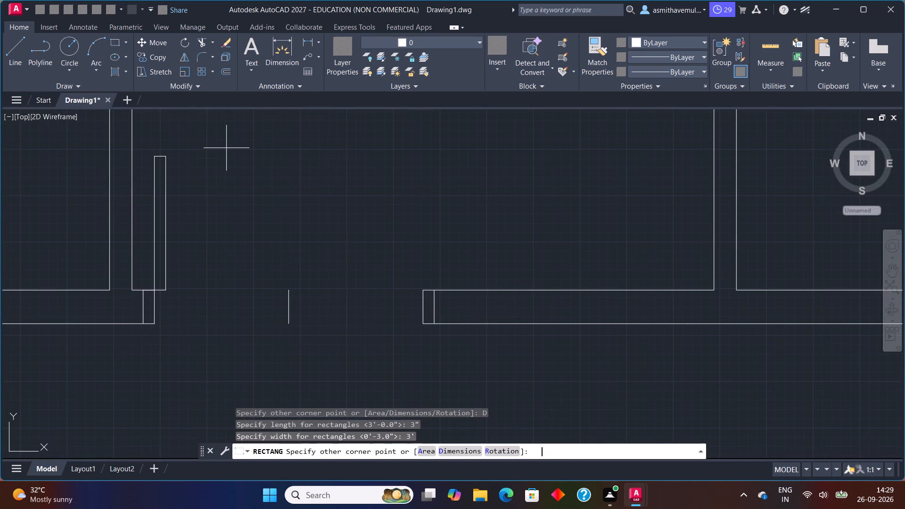
click(226, 148)
key(a)
key(r)
key(c)
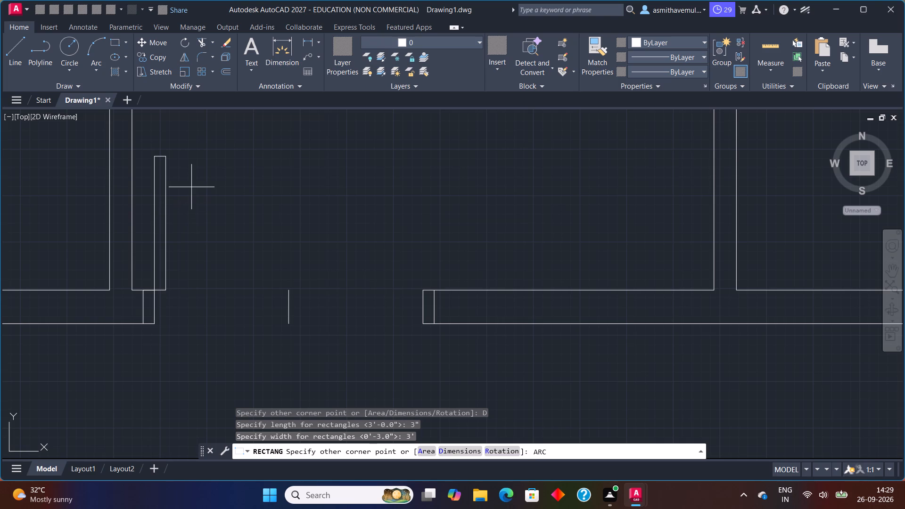
key(Return)
middle_drag(190, 186, 264, 262)
scroll(260, 256, up, 2)
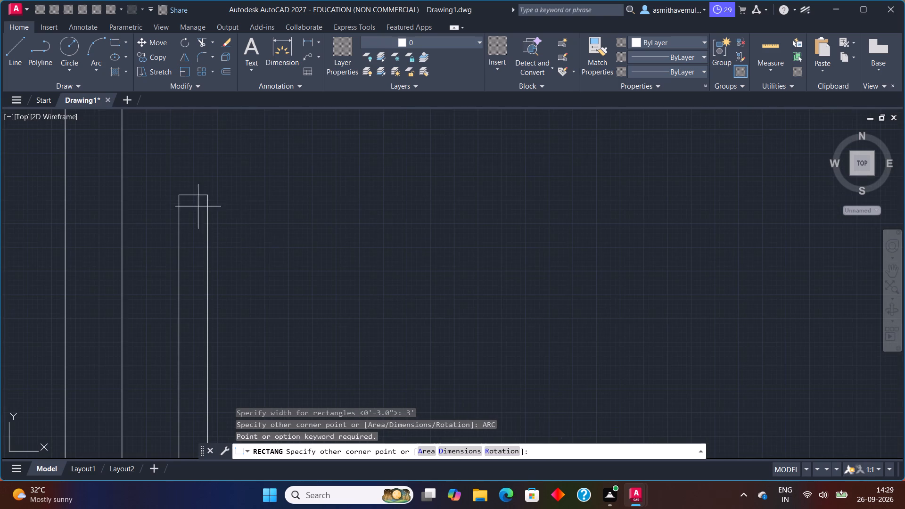
scroll(212, 213, down, 2)
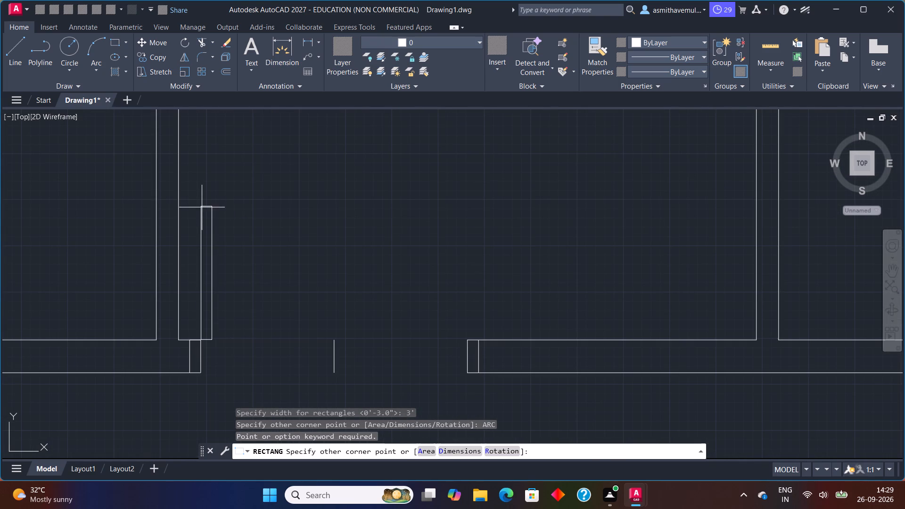
click(201, 205)
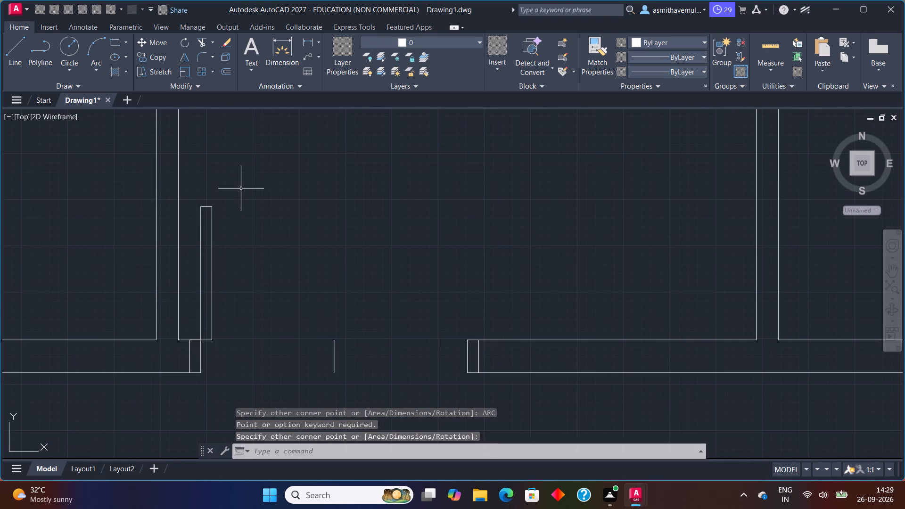
Draw the door swing as a three-point arc through the leaf's two top corners, ending at the upper end of the opening's centre line.
key(a)
key(r)
key(c)
key(Return)
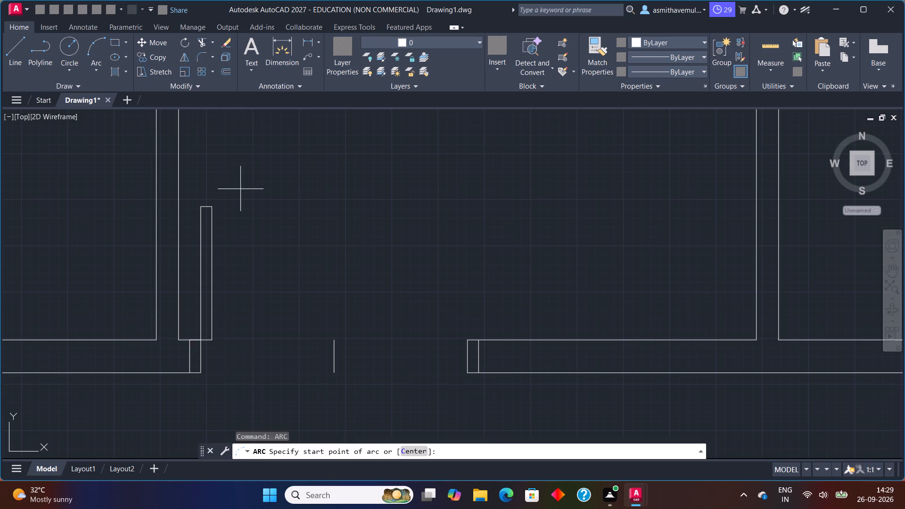
scroll(199, 209, up, 2)
click(205, 202)
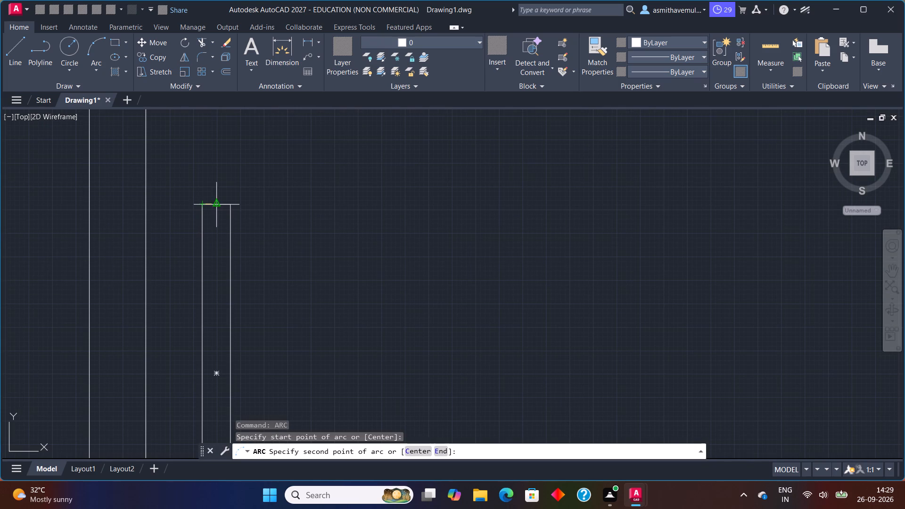
click(230, 203)
scroll(311, 213, down, 3)
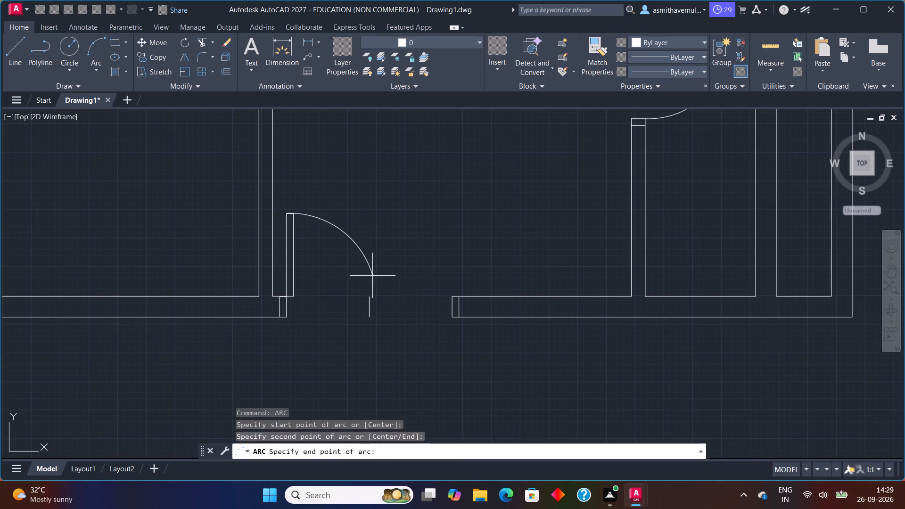
middle_drag(373, 275, 308, 236)
scroll(299, 236, up, 1)
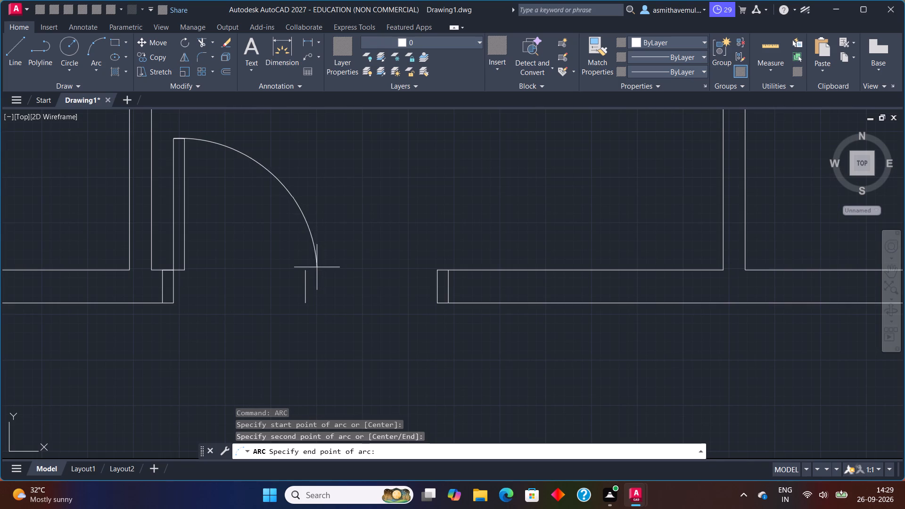
click(304, 269)
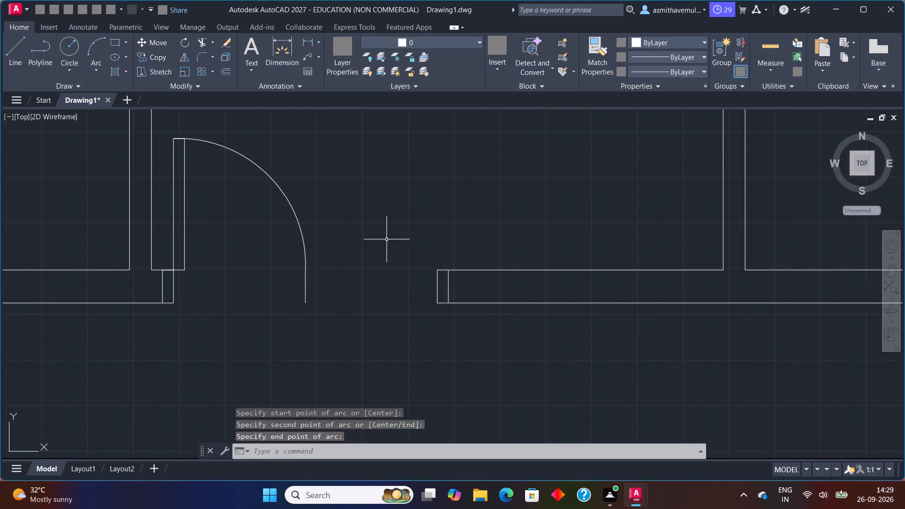
Mirror the door leaf and swing arc about a vertical line through the arc's end at the opening's centre, keeping the source objects.
key(m)
key(i)
text(RR)
text(OR)
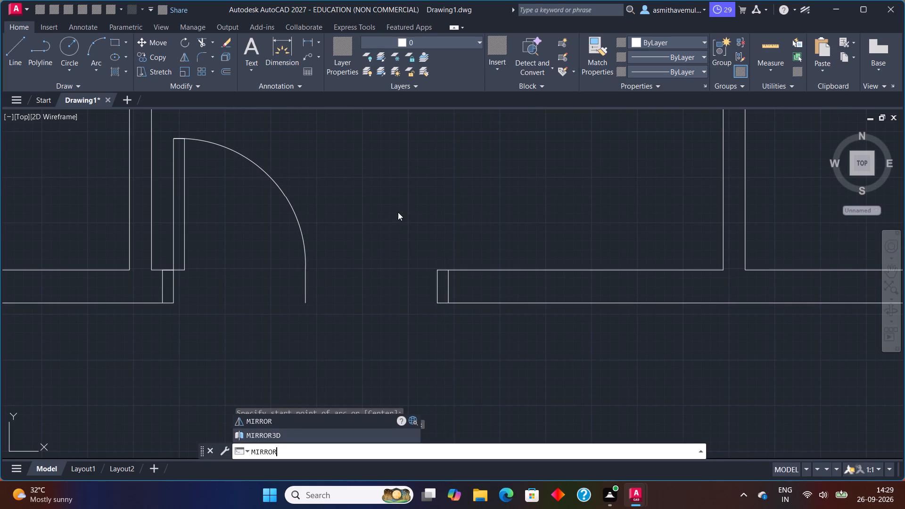
click(332, 419)
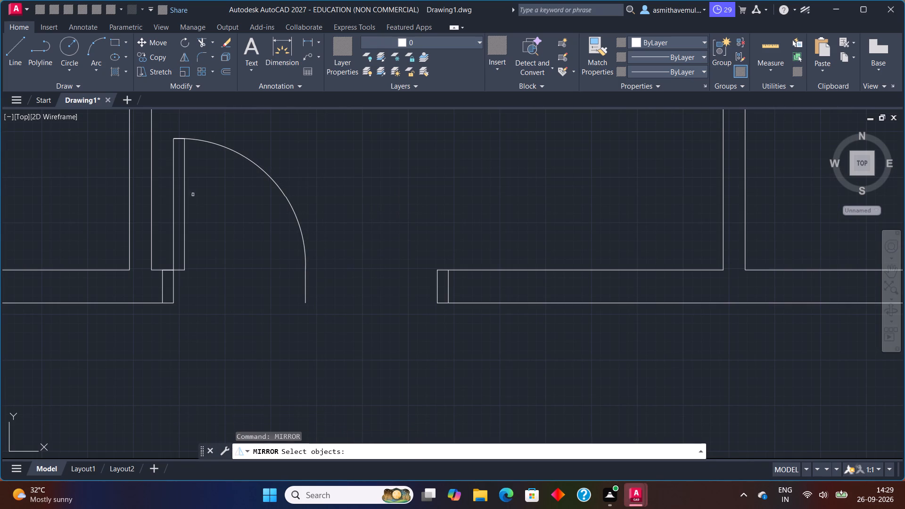
drag(165, 189, 346, 189)
drag(346, 189, 272, 189)
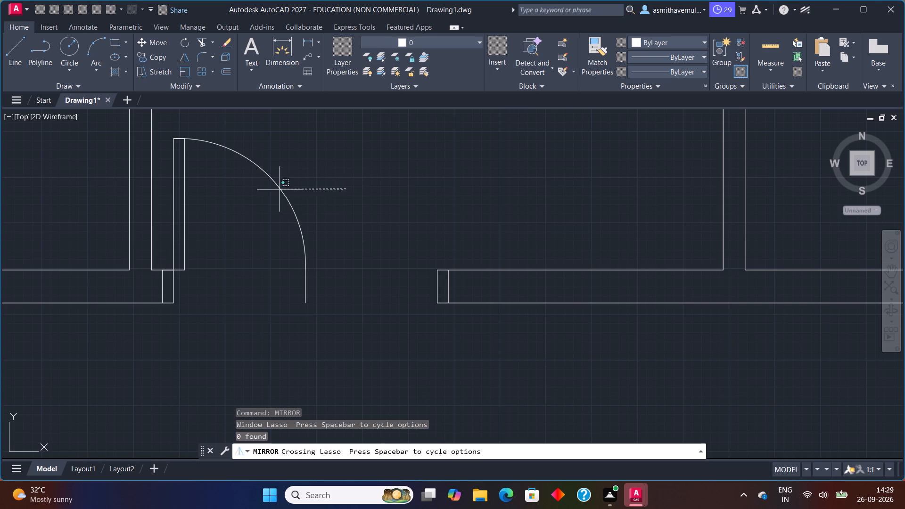
drag(272, 189, 162, 231)
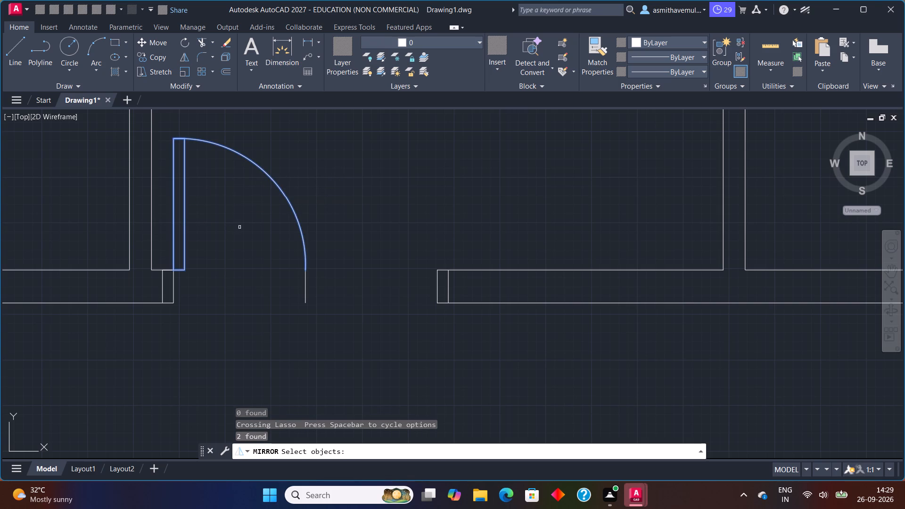
key(Return)
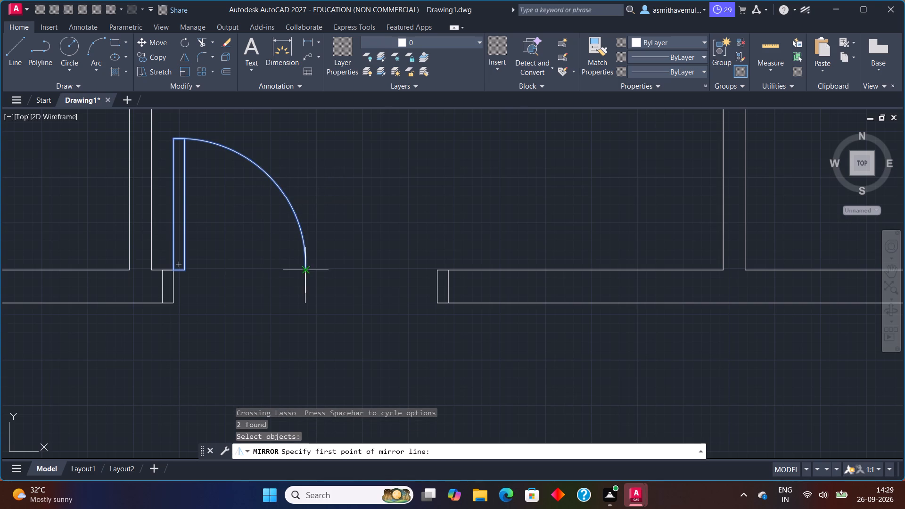
click(309, 268)
click(319, 171)
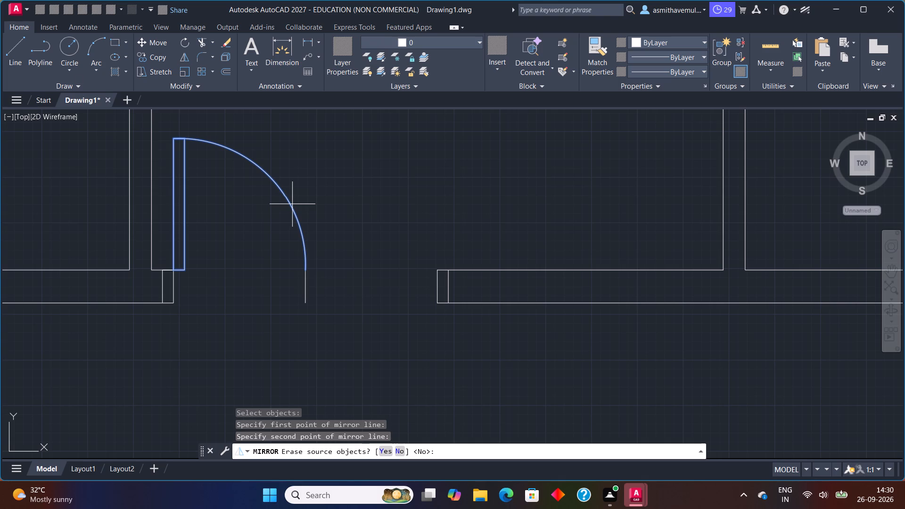
click(398, 451)
Erase the short vertical centre line in the bottom wall opening.
click(340, 262)
click(346, 285)
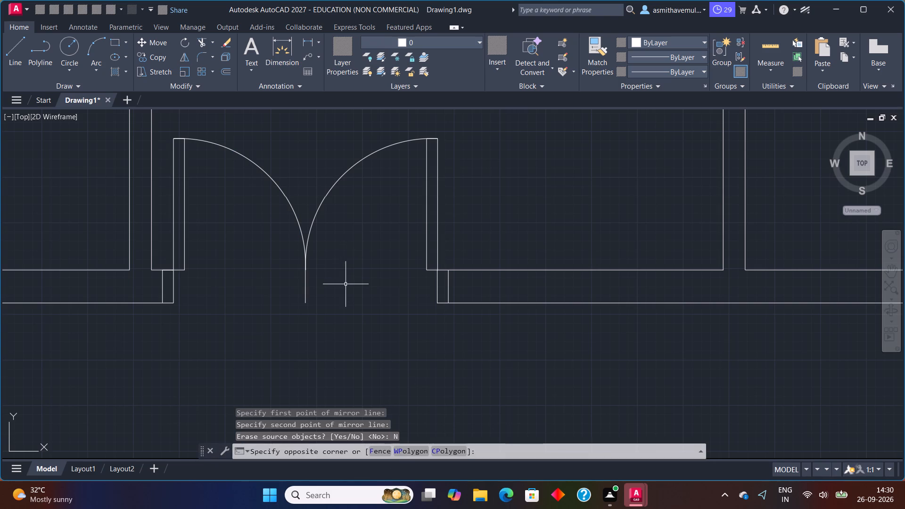
drag(345, 279, 288, 303)
key(Delete)
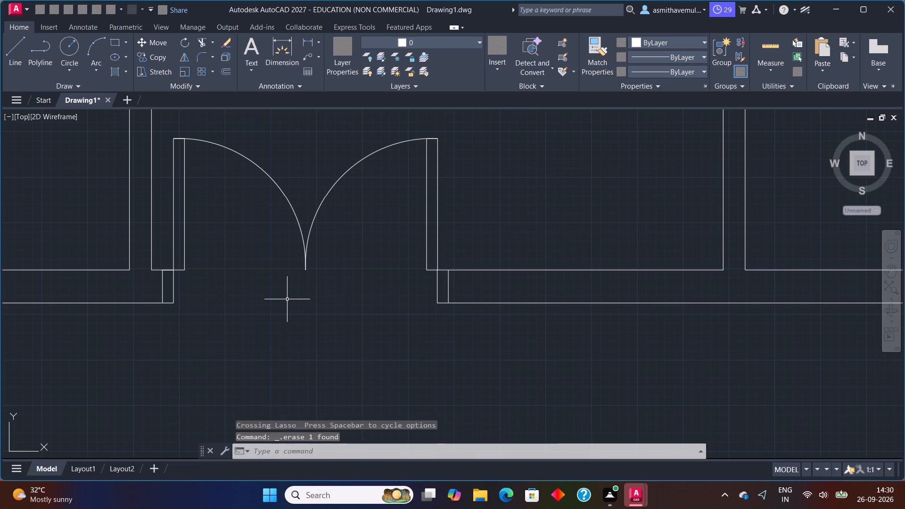
Draw a rectangle 3' long by 9" wide in the empty space to the right of the plan.
scroll(321, 289, down, 4)
middle_drag(348, 218, 391, 291)
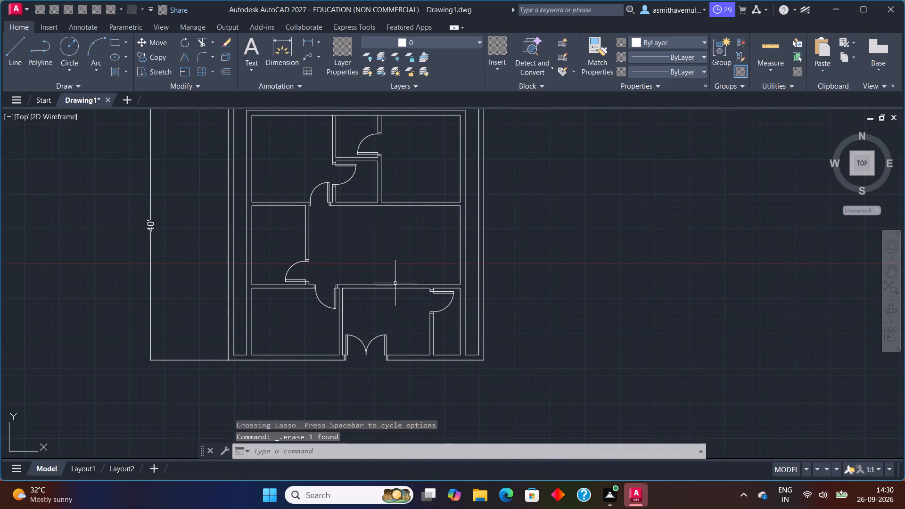
scroll(387, 244, up, 1)
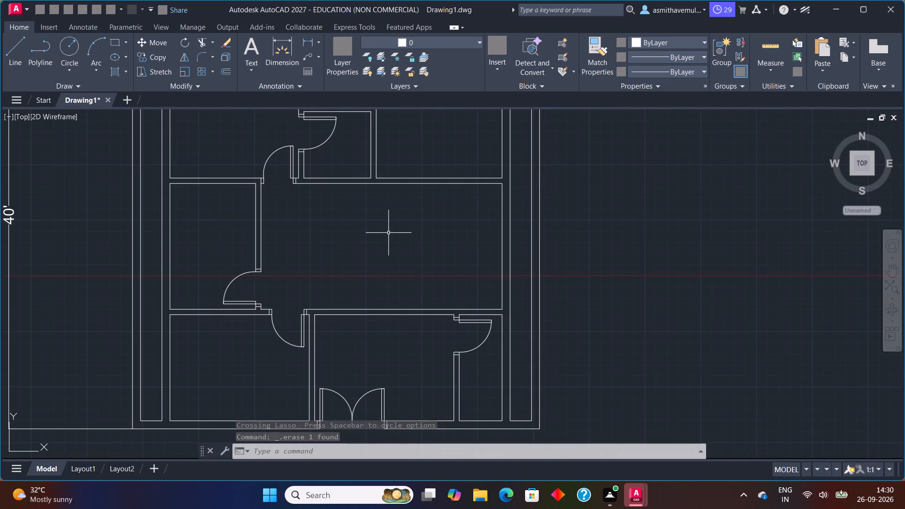
middle_drag(368, 216, 379, 285)
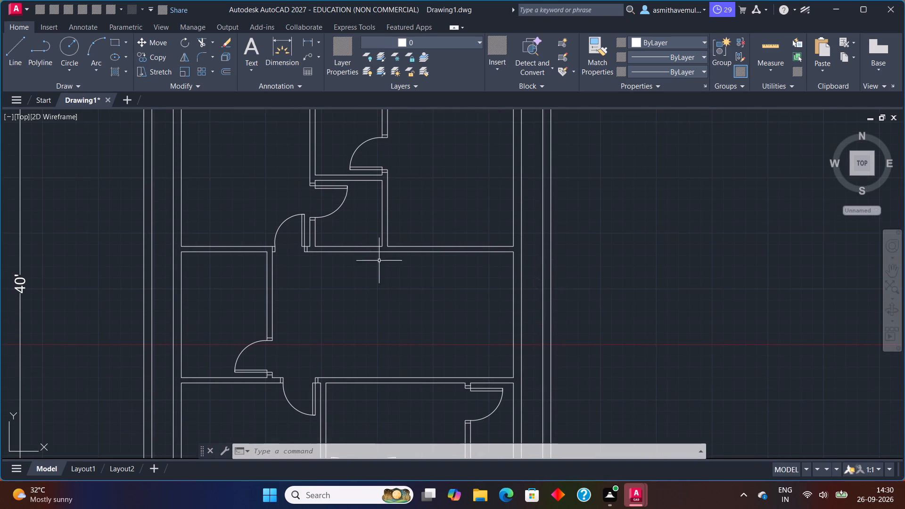
scroll(379, 239, down, 1)
middle_drag(416, 216, 326, 247)
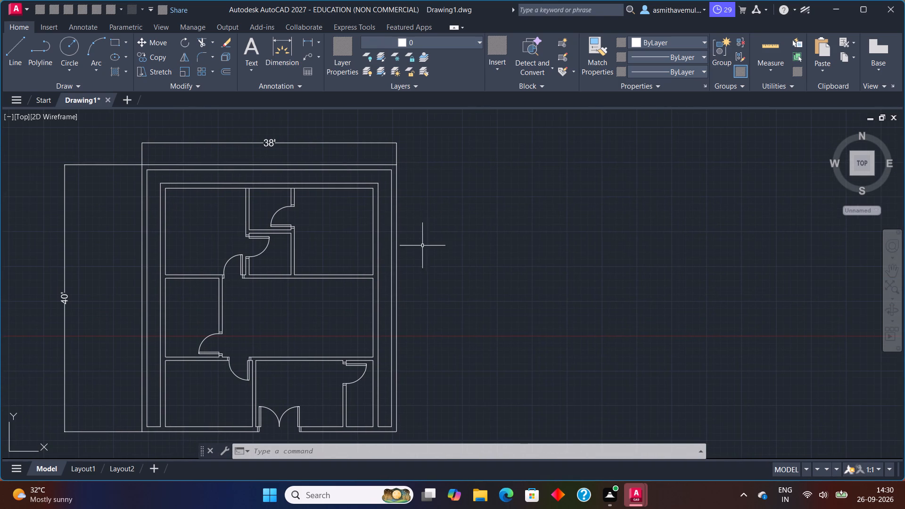
key(r)
key(e)
key(c)
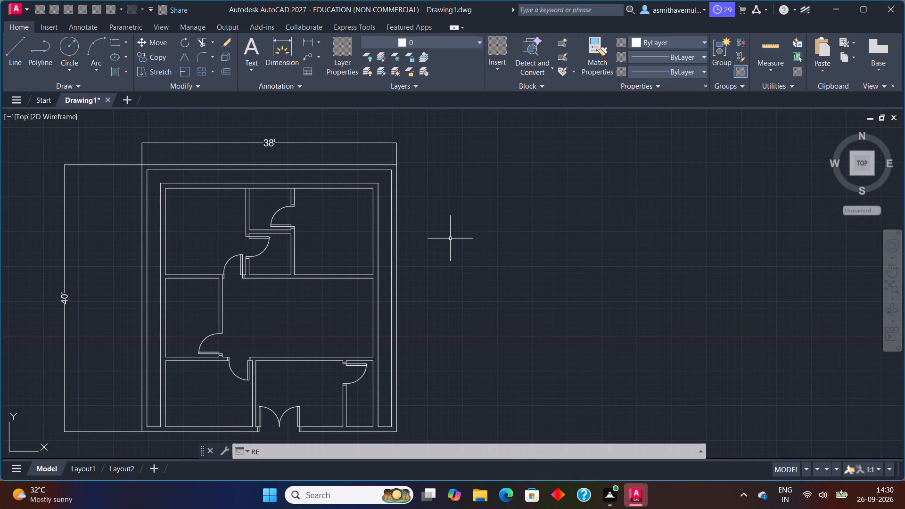
key(Return)
click(474, 312)
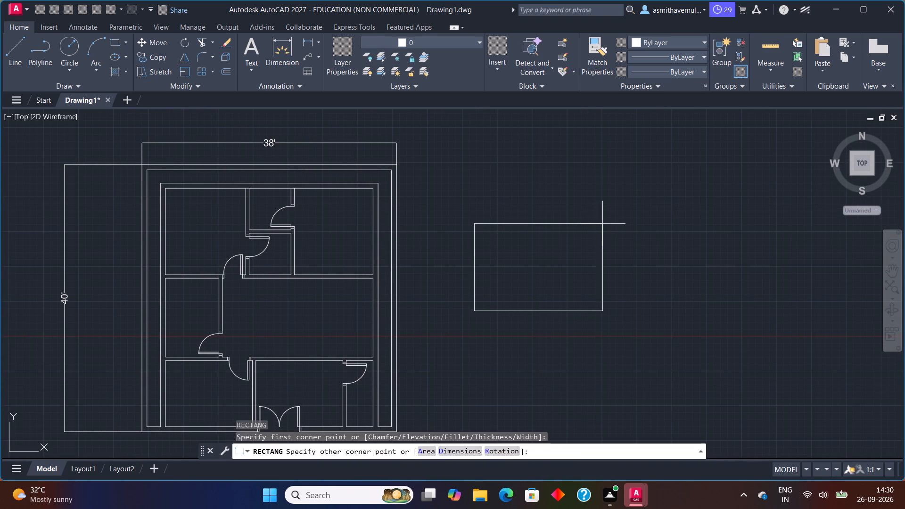
key(d)
key(Return)
text(3')
key(Return)
key(9)
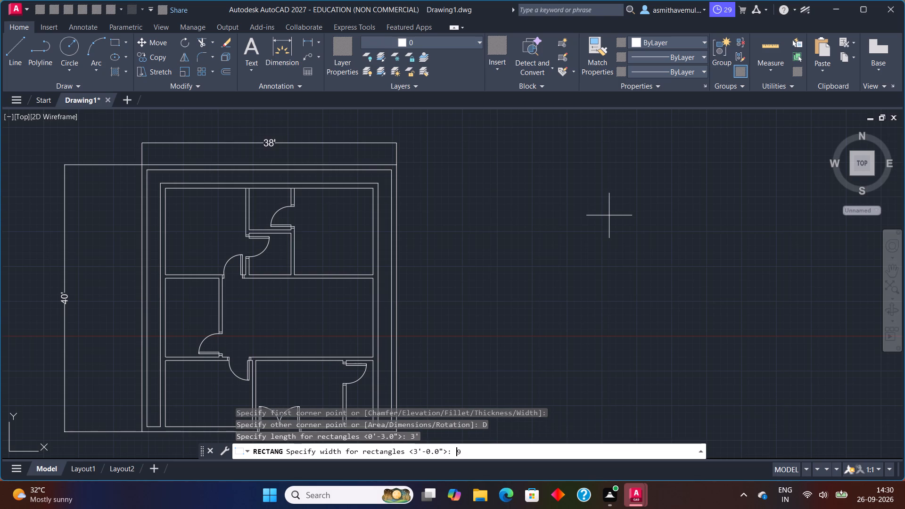
key(shift+quotedbl)
key(Return)
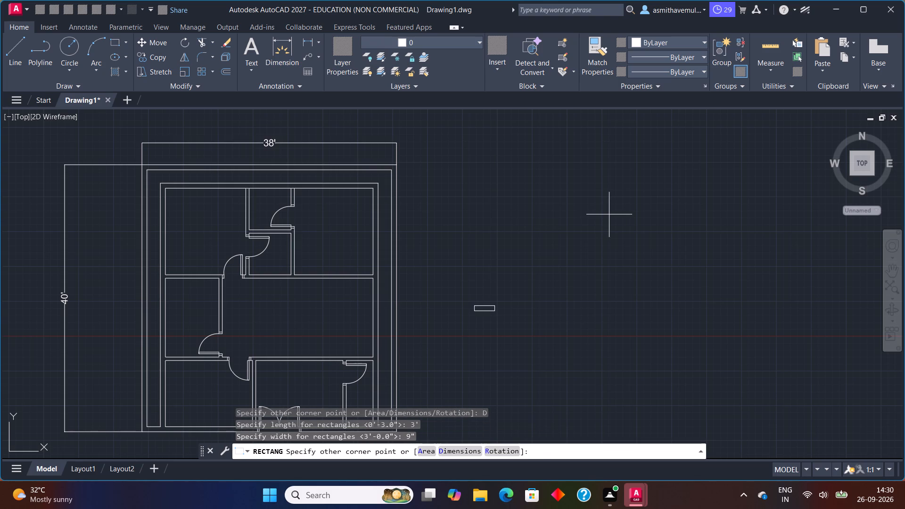
click(609, 215)
scroll(508, 316, up, 1)
middle_drag(484, 331, 505, 300)
scroll(501, 295, up, 2)
click(481, 286)
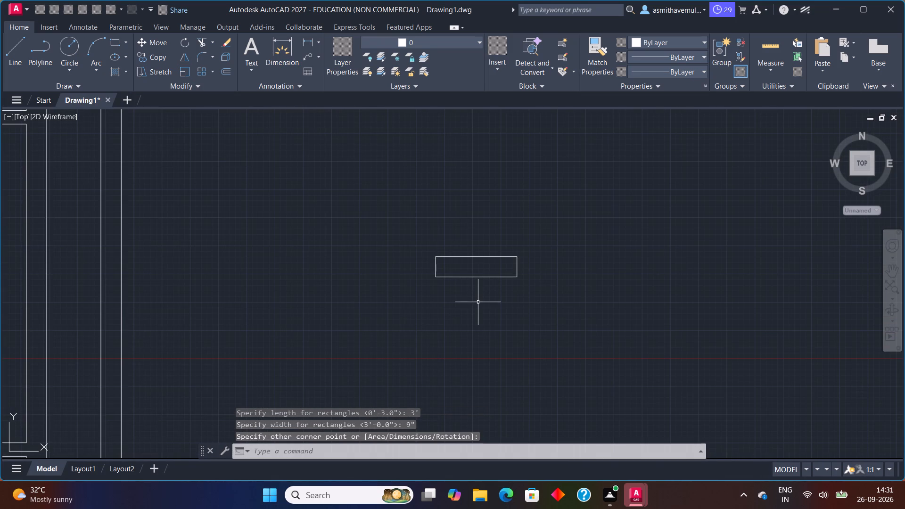
Draw a horizontal line across the 3' by 9" rectangle, joining the midpoints of its two short sides.
key(l)
key(Return)
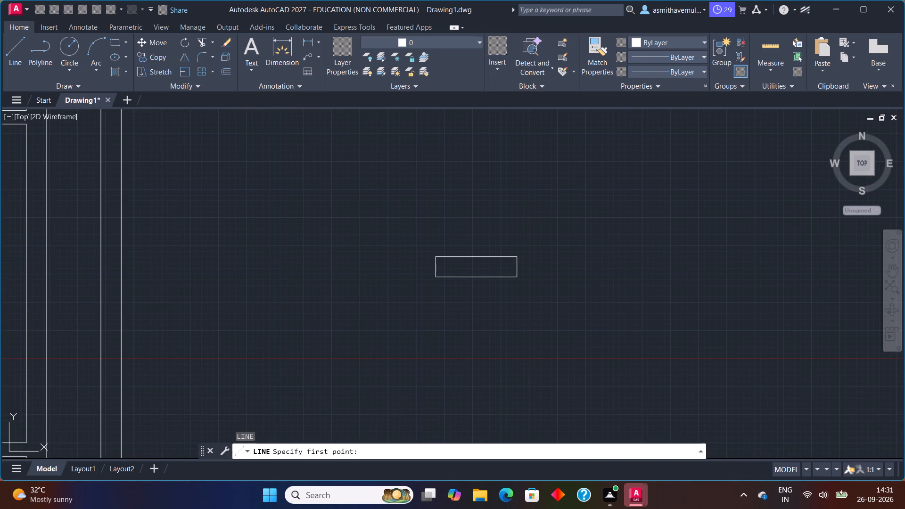
scroll(392, 266, up, 1)
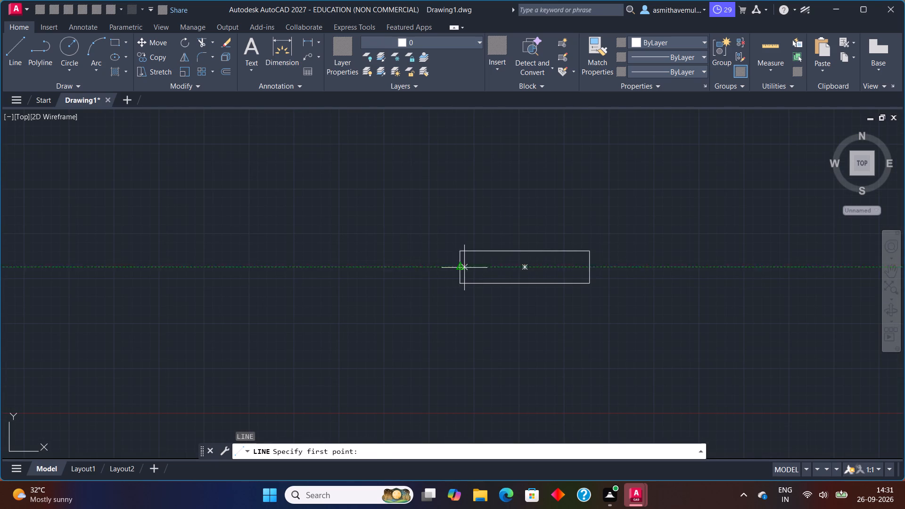
click(463, 267)
click(589, 271)
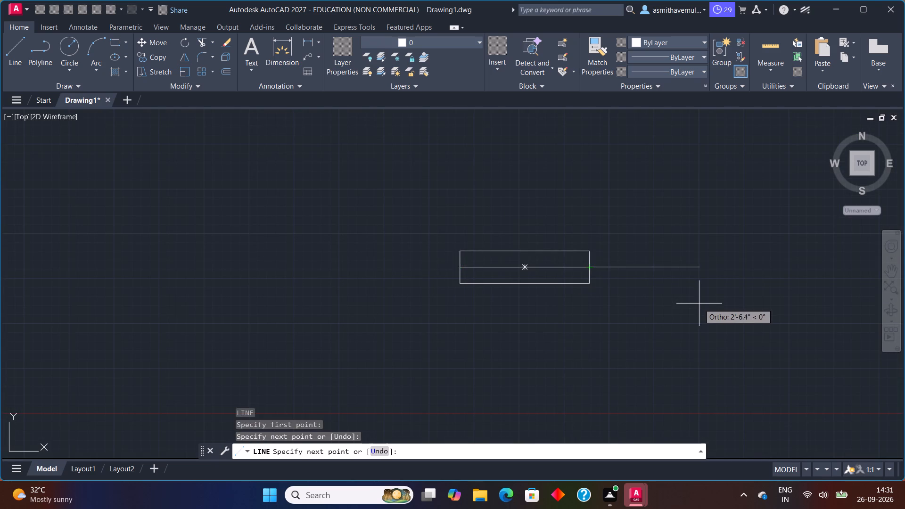
key(Escape)
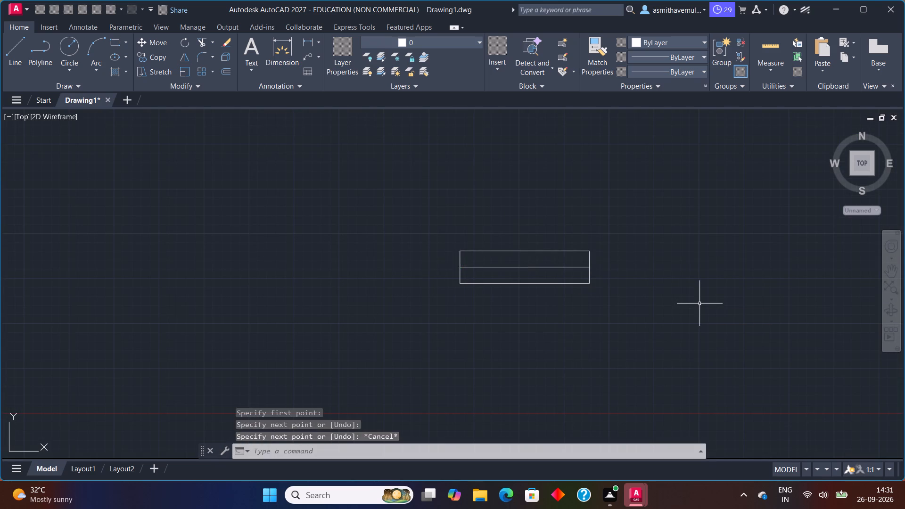
Explode the 3' by 9" rectangle into separate lines.
scroll(587, 286, up, 2)
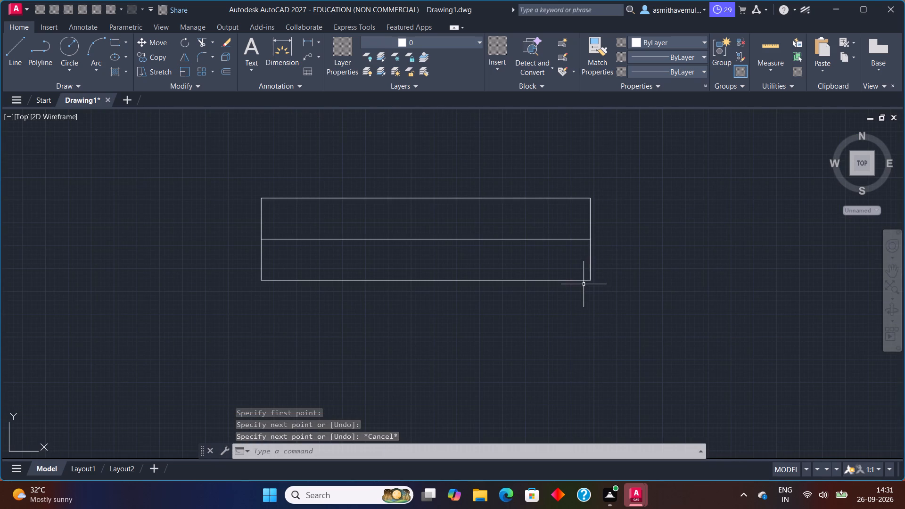
click(584, 282)
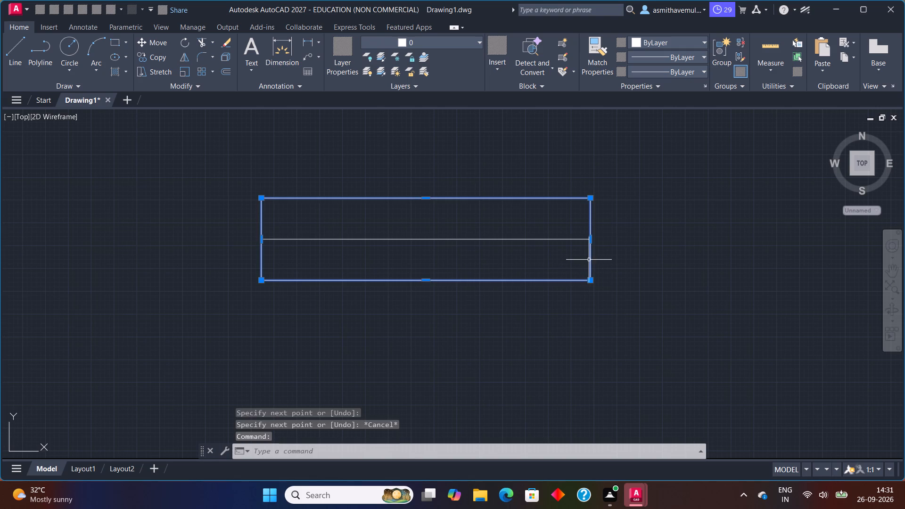
key(x)
key(Return)
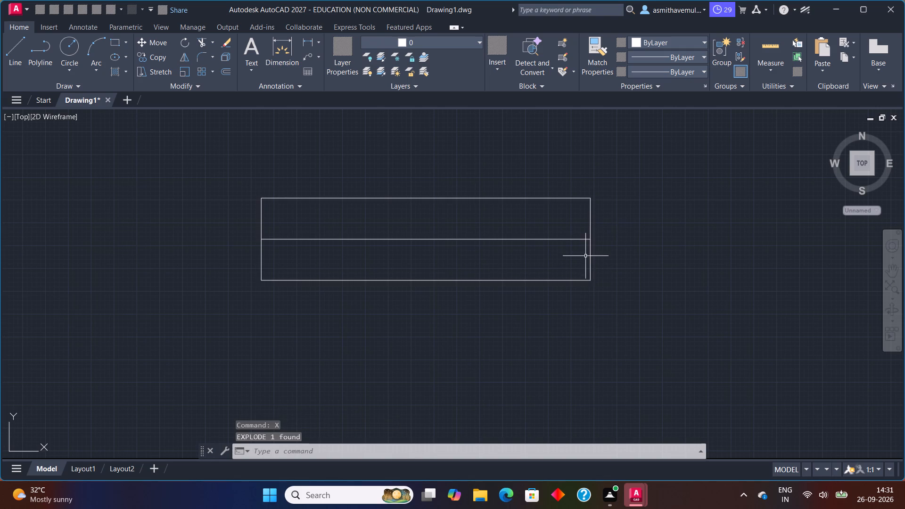
Offset both short sides of the rectangle 3" outward and its horizontal centre line 3" downward.
key(o)
key(Return)
key(3)
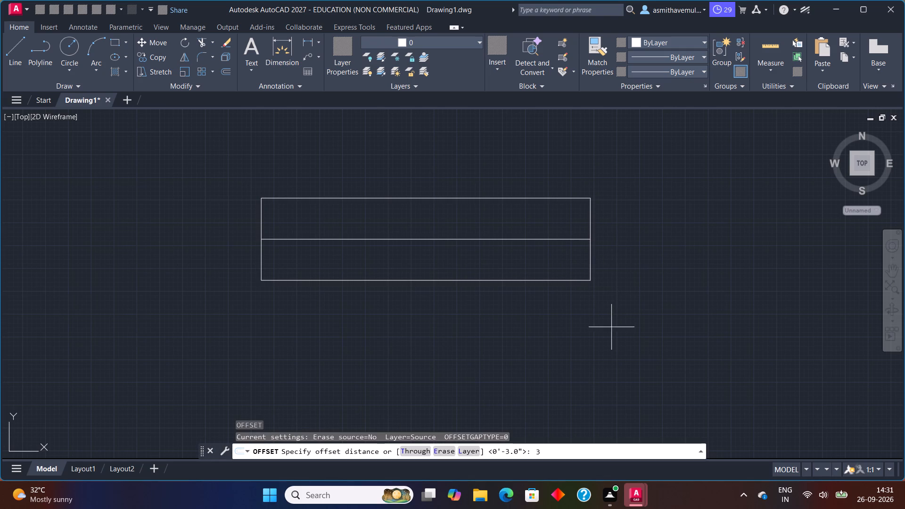
key(shift+quotedbl)
key(Return)
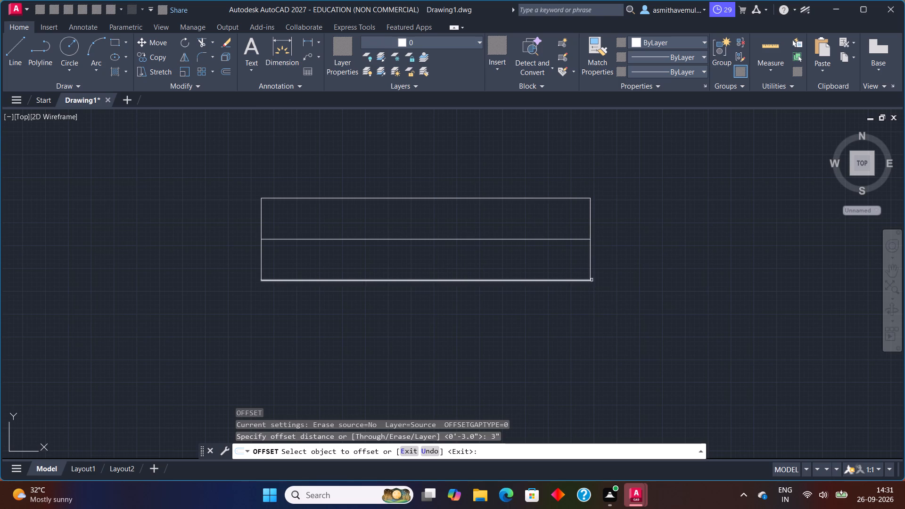
click(590, 259)
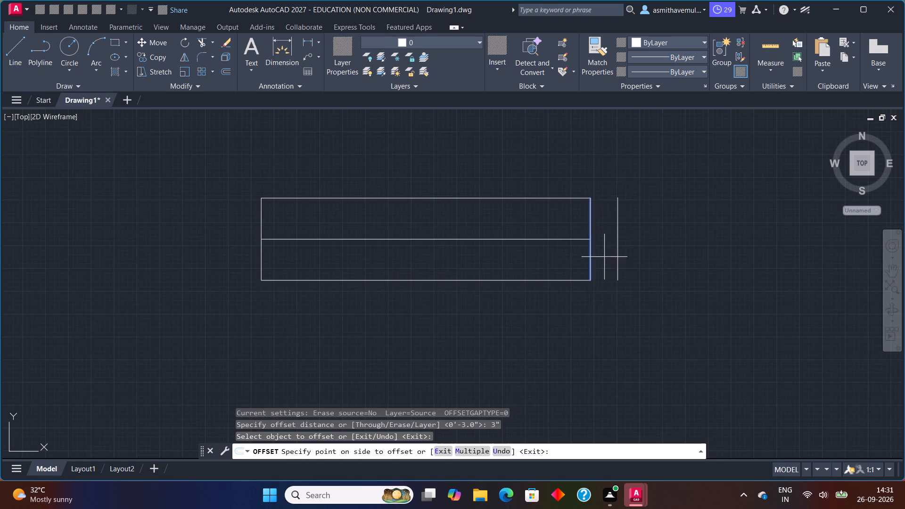
click(621, 257)
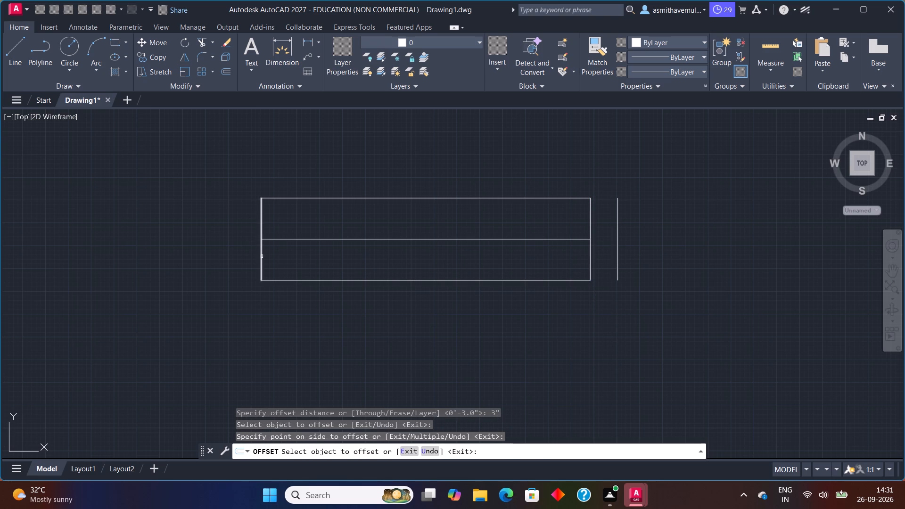
drag(262, 257, 255, 257)
click(206, 257)
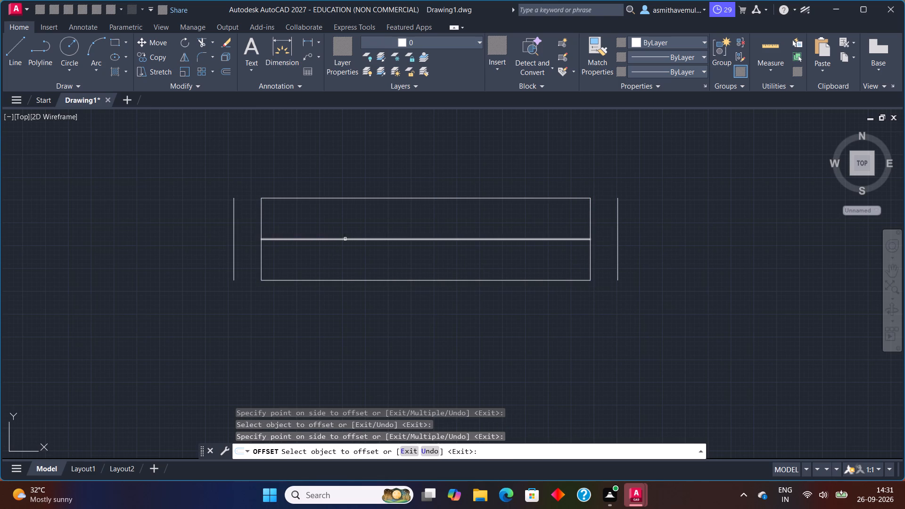
click(345, 239)
click(346, 266)
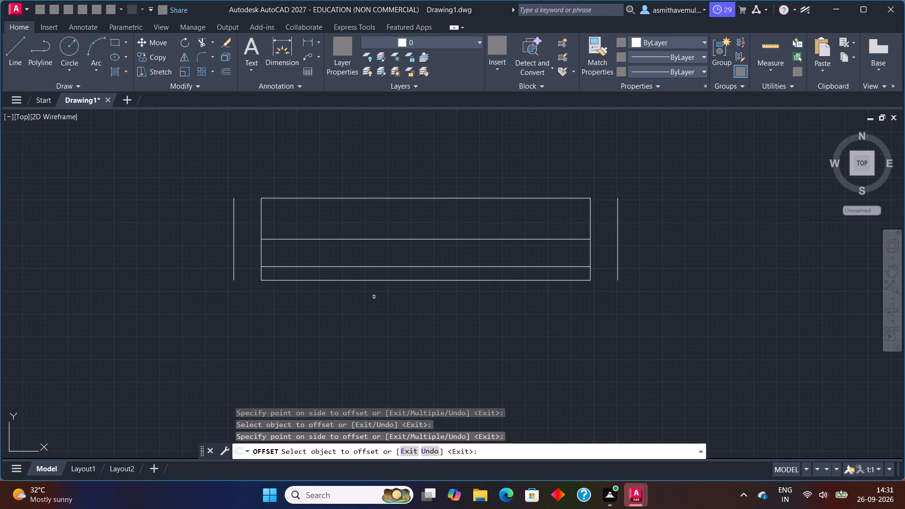
key(Escape)
Copy the whole symbol four times around the original: to its left, below it, at lower left with Ortho off, and at lower right.
drag(665, 224, 385, 199)
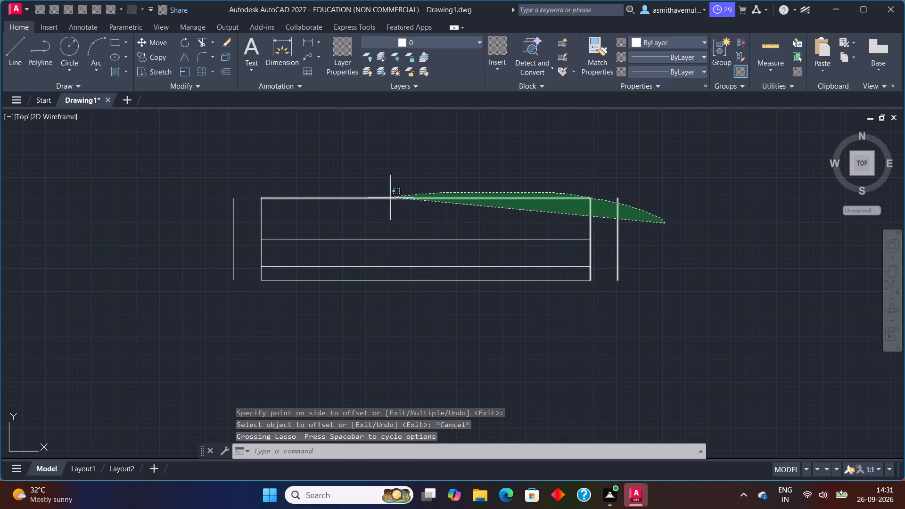
drag(385, 199, 360, 296)
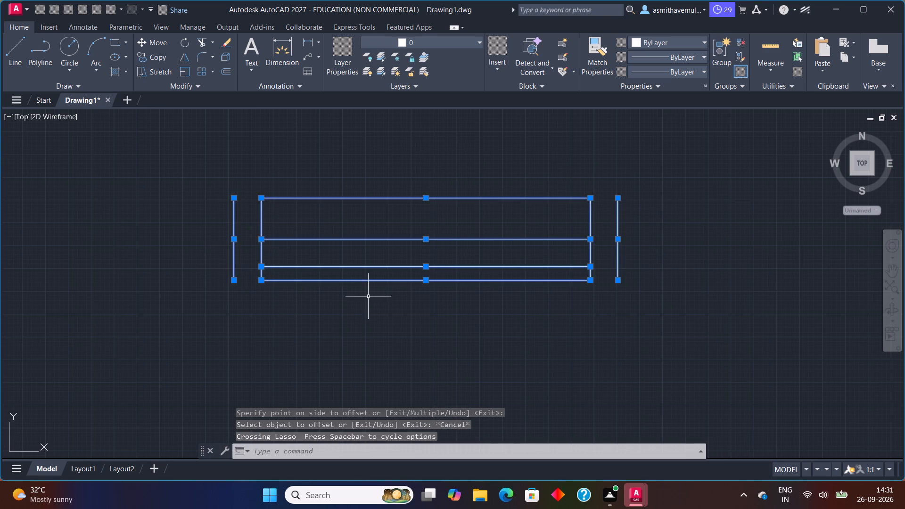
text(COPY)
key(Return)
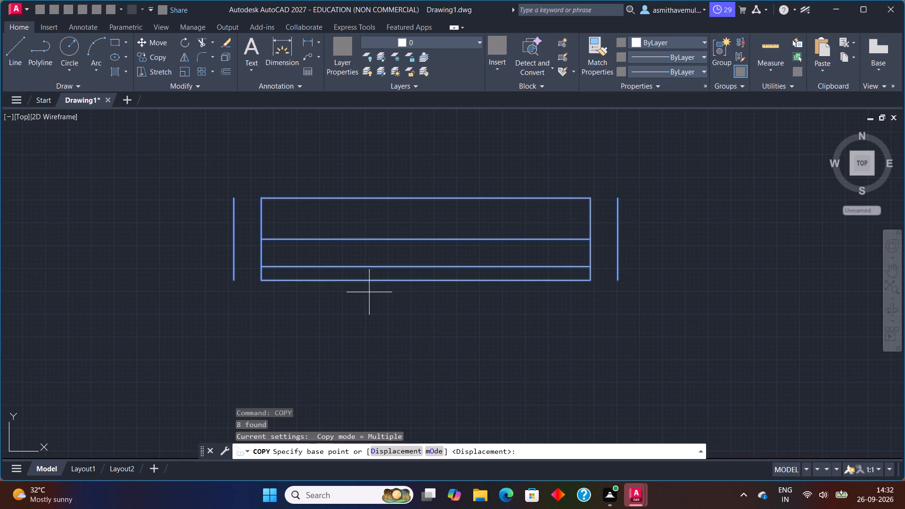
scroll(485, 322, down, 1)
click(568, 293)
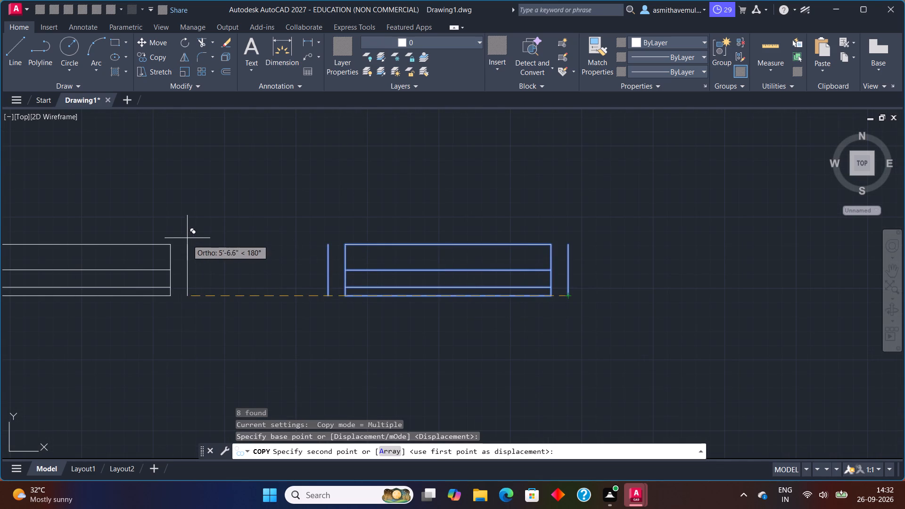
scroll(202, 237, down, 1)
middle_drag(205, 240, 337, 187)
click(332, 186)
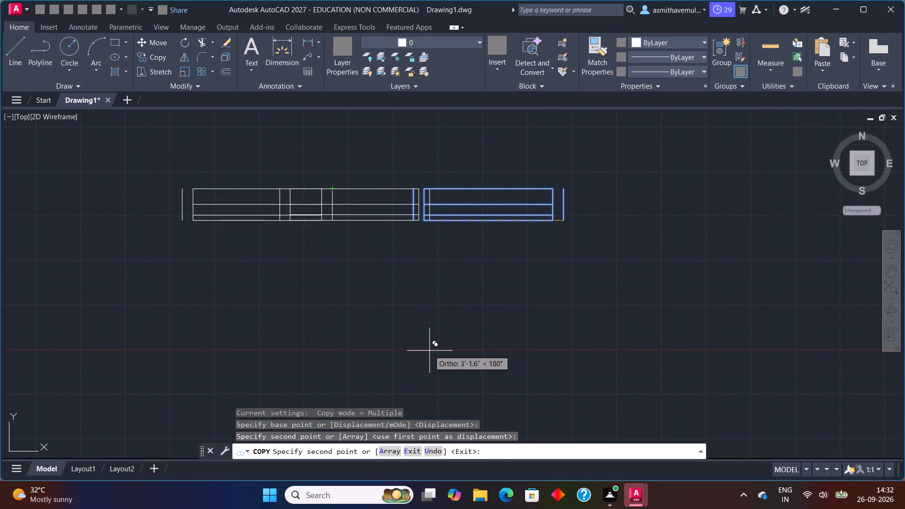
click(568, 335)
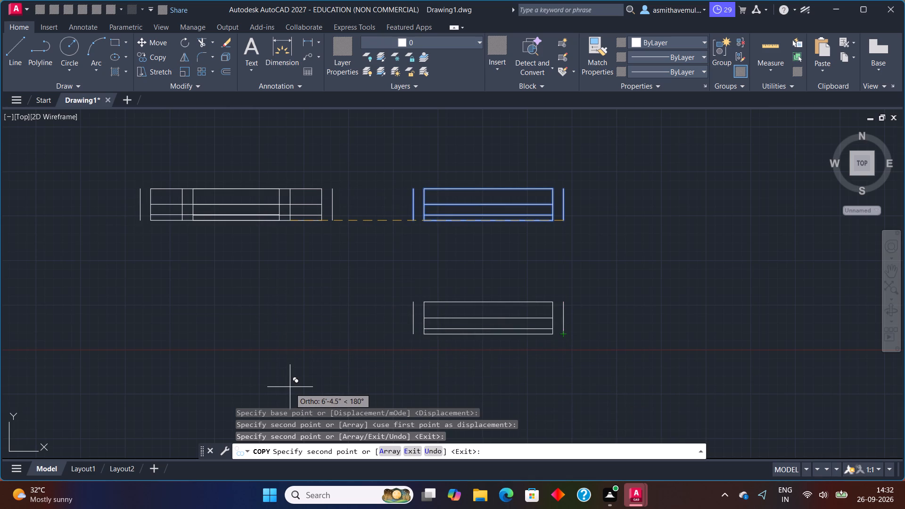
key(F8)
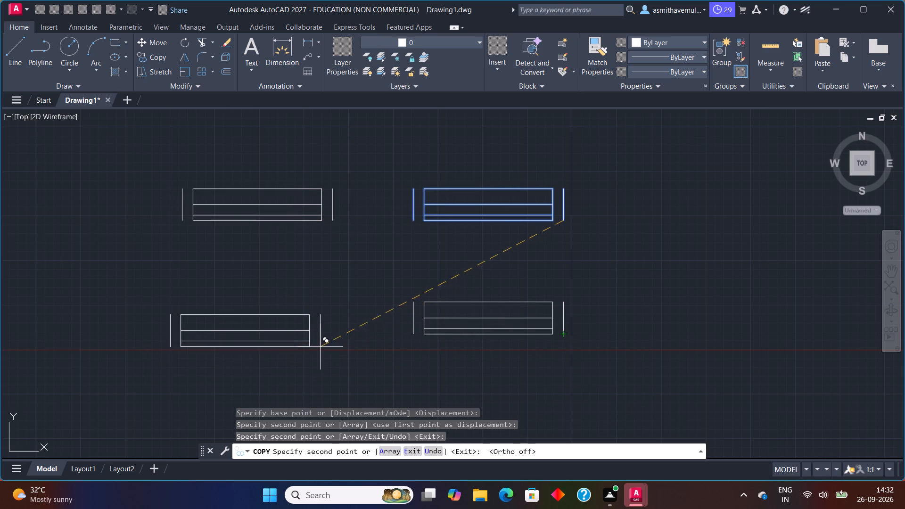
click(321, 337)
click(785, 278)
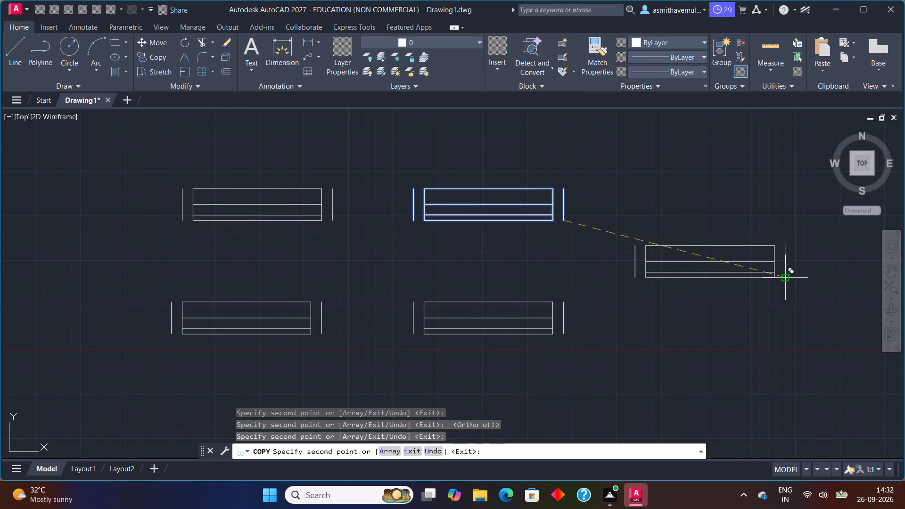
key(Escape)
scroll(615, 277, down, 2)
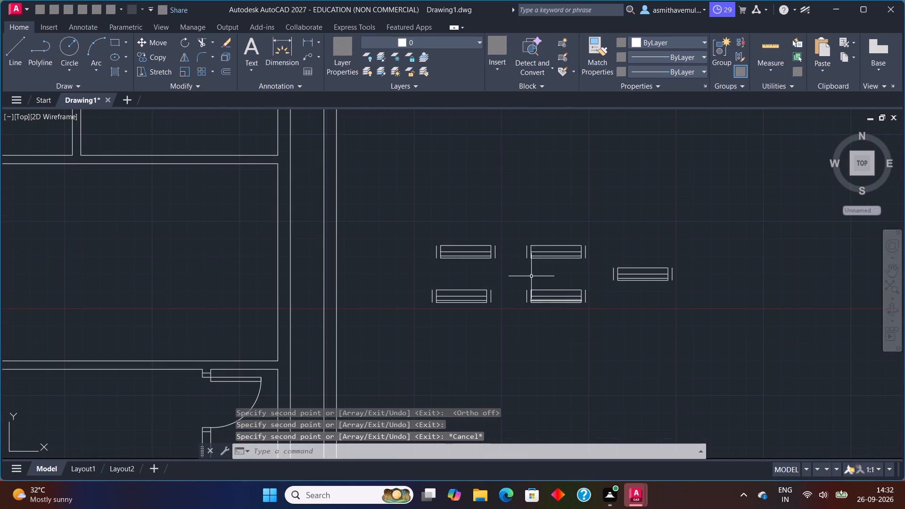
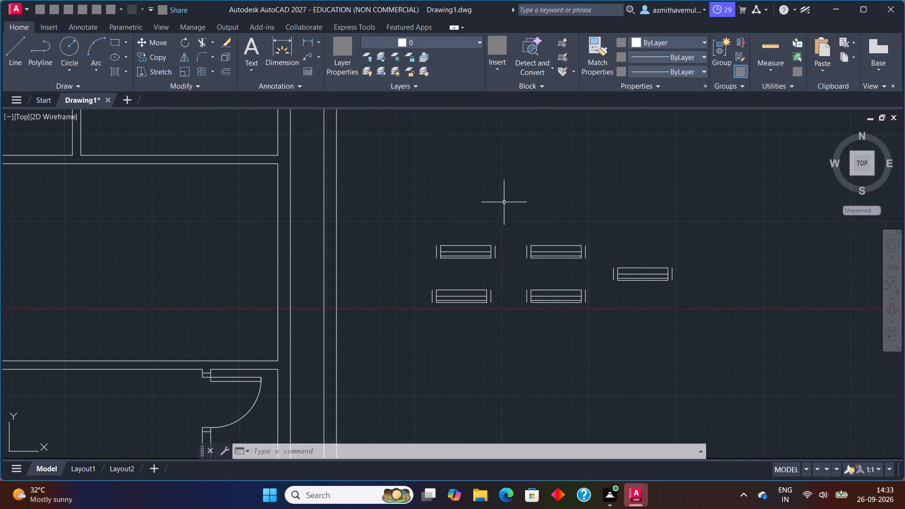
Copy the group's upper-left symbol from its lower-left endpoint into the top wall of the plan's upper-left room.
drag(506, 255, 404, 259)
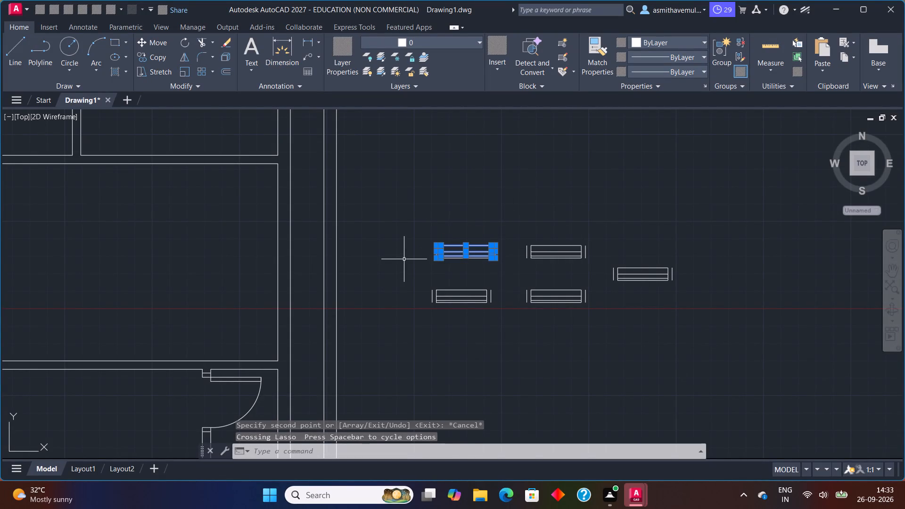
scroll(447, 268, up, 1)
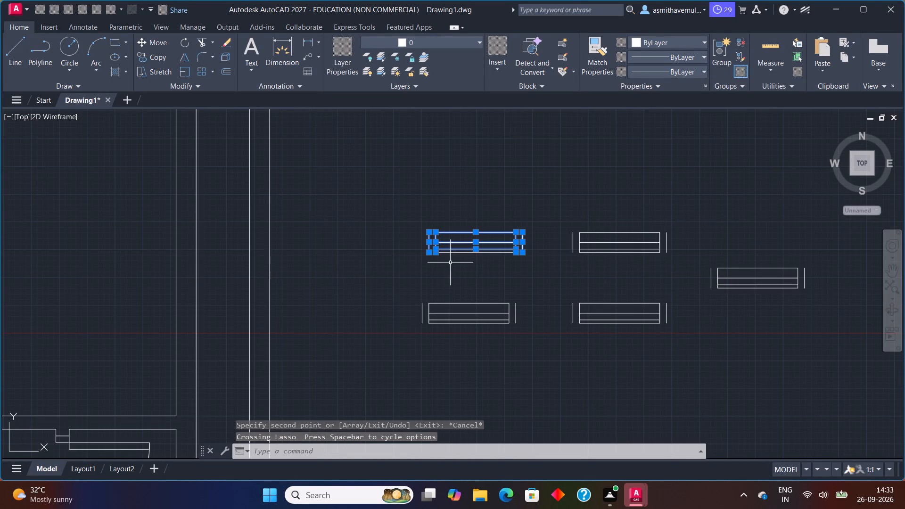
drag(451, 263, 456, 224)
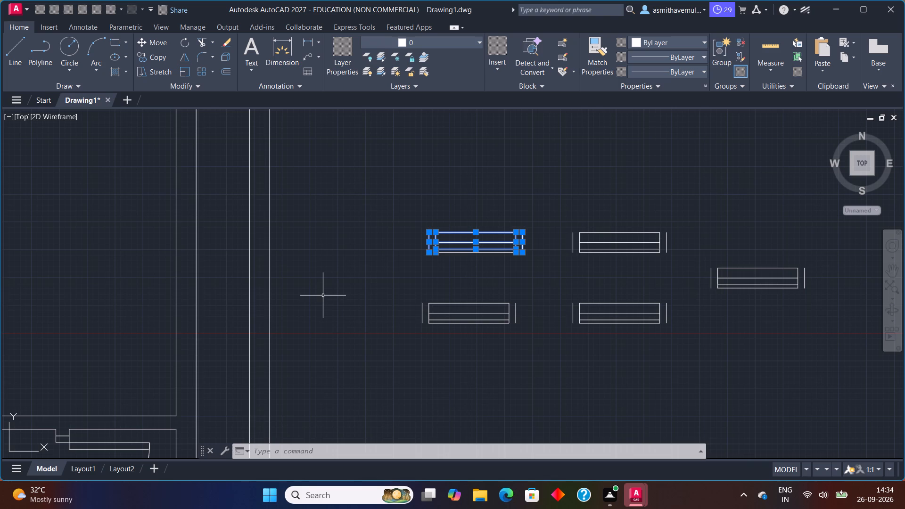
click(505, 252)
text(CO)
text(PY)
key(Return)
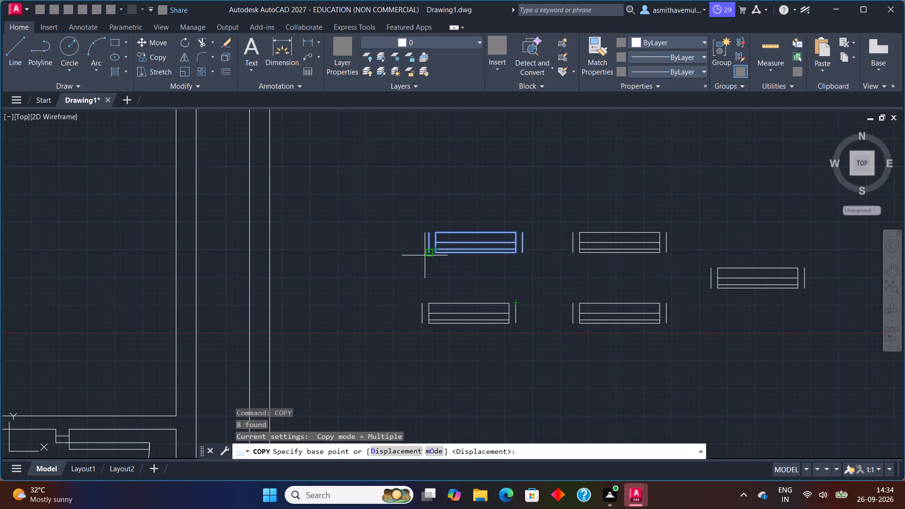
drag(427, 250, 408, 249)
scroll(200, 205, down, 2)
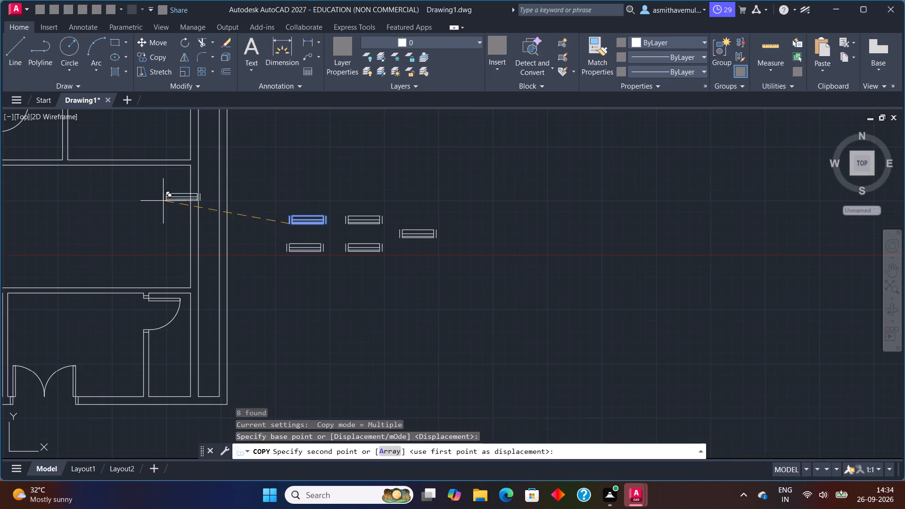
middle_drag(162, 200, 463, 291)
scroll(300, 204, up, 1)
middle_drag(273, 189, 432, 370)
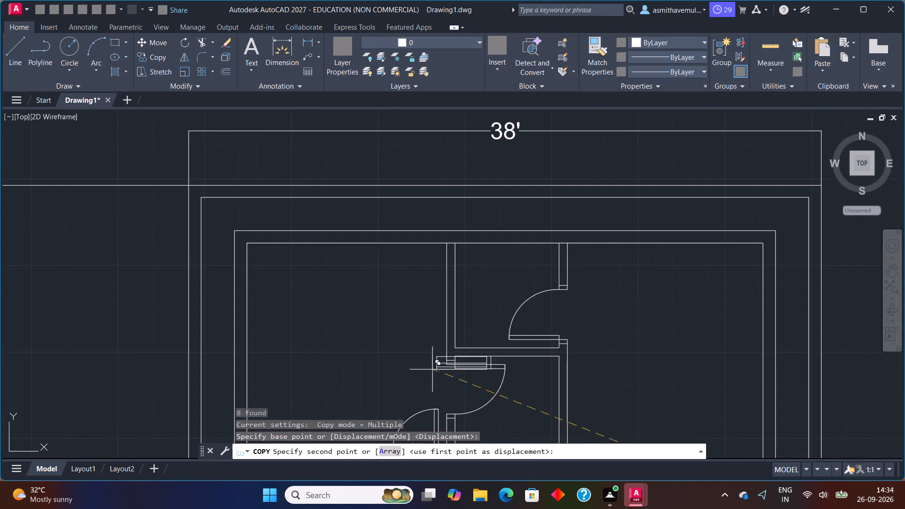
scroll(318, 237, up, 1)
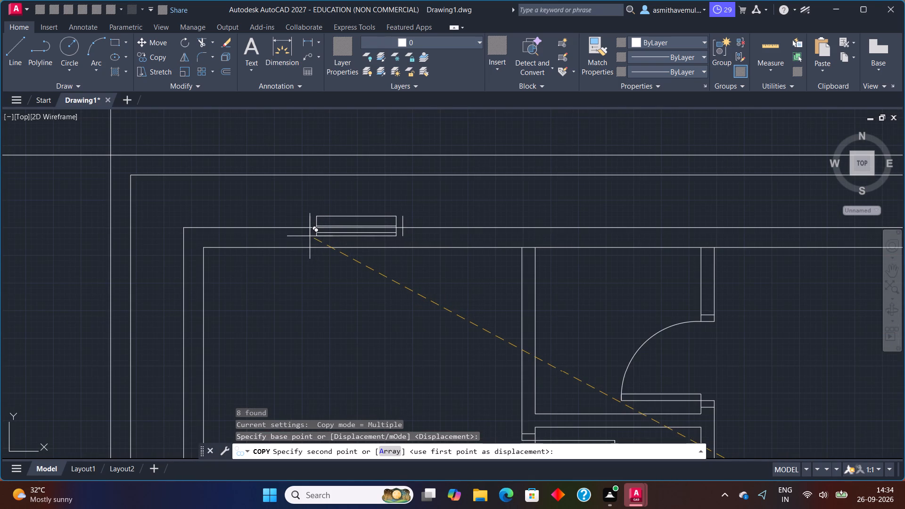
scroll(298, 248, up, 2)
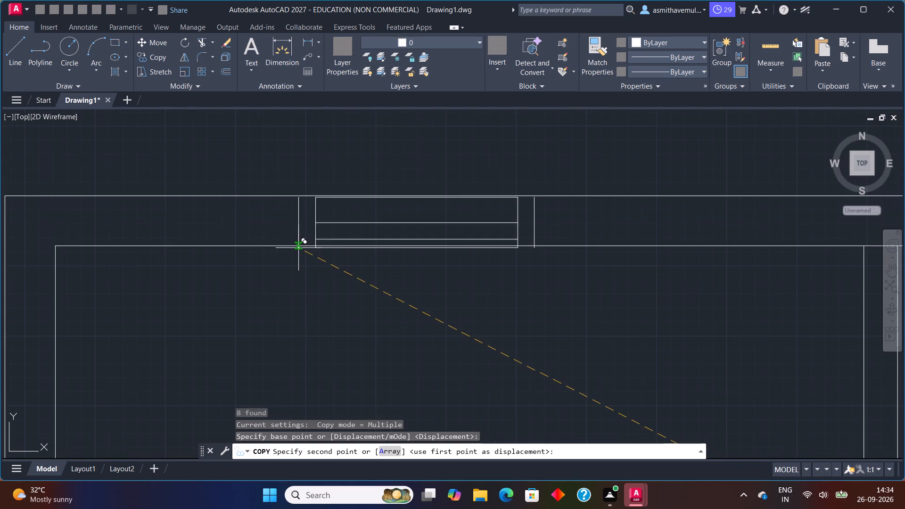
scroll(297, 248, up, 1)
click(281, 245)
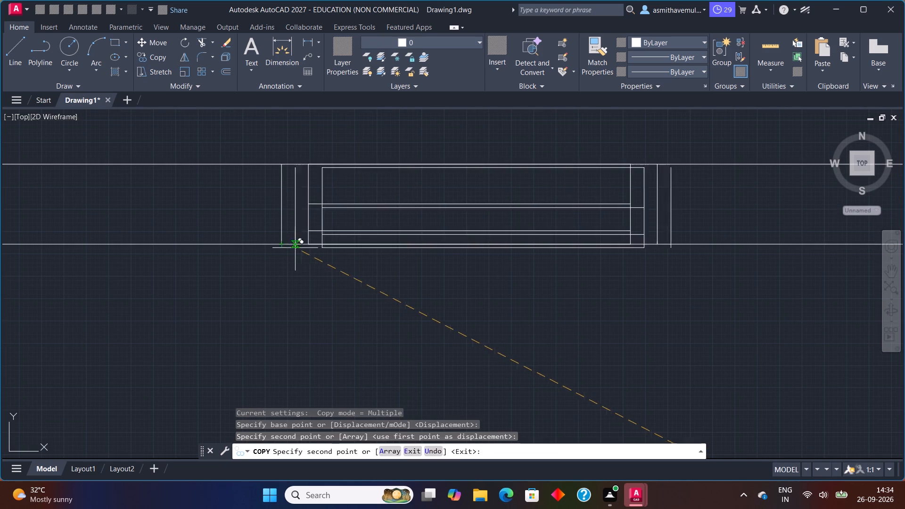
Place a second copy of the symbol in the top wall of the plan's upper-right room.
scroll(577, 254, down, 4)
middle_drag(573, 274, 358, 275)
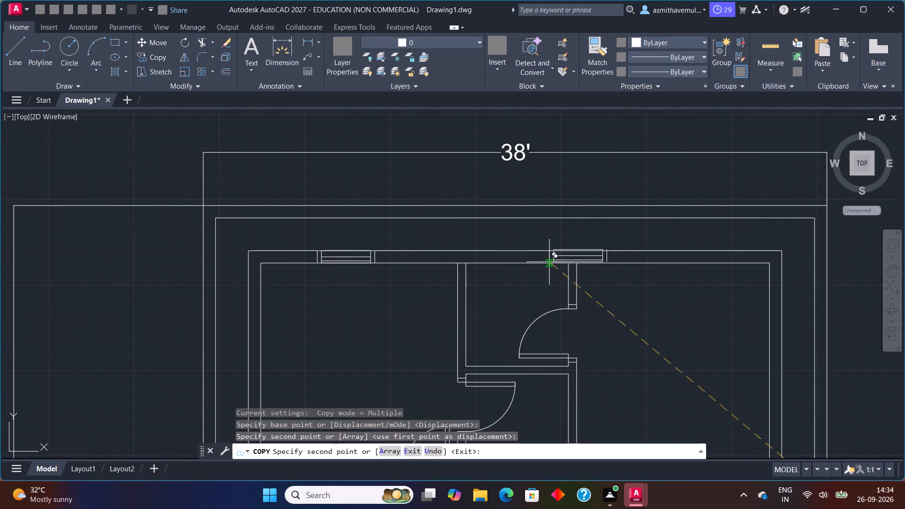
scroll(594, 272, up, 1)
scroll(678, 263, up, 2)
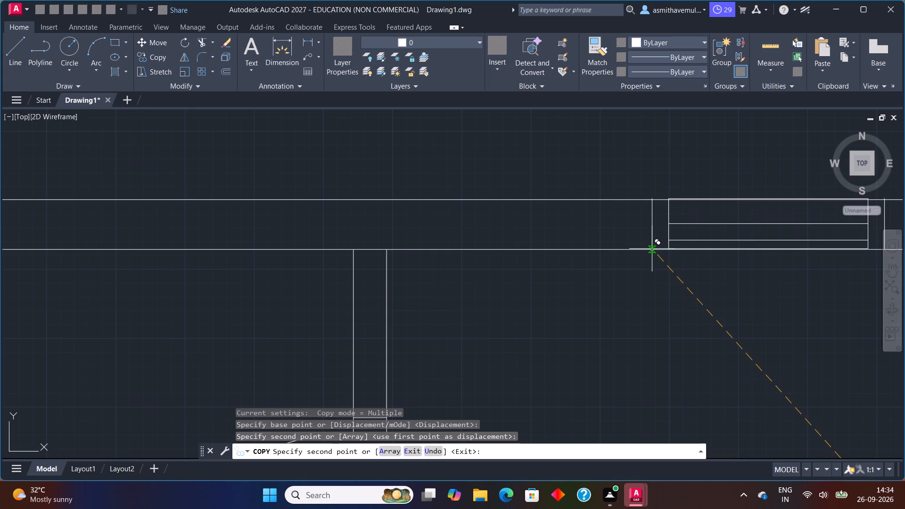
middle_drag(651, 251, 551, 261)
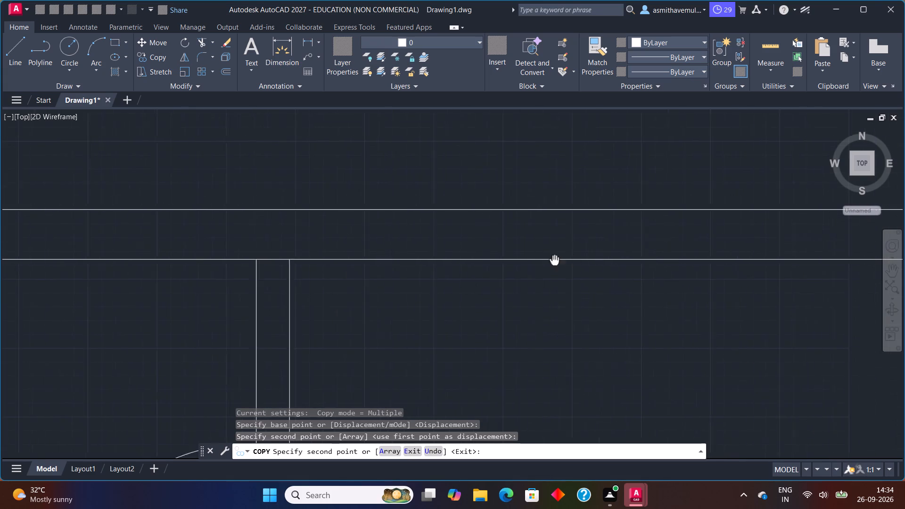
middle_drag(551, 261, 401, 261)
scroll(399, 256, down, 2)
scroll(420, 263, up, 1)
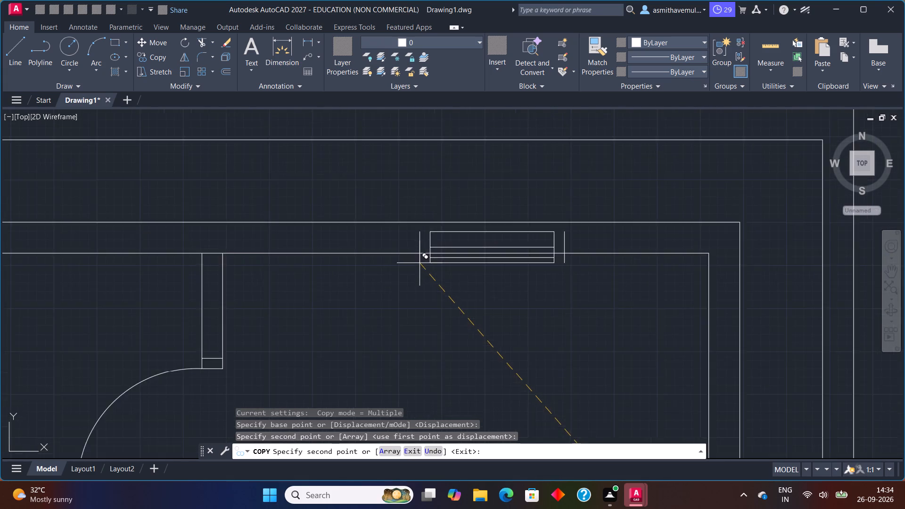
scroll(420, 263, up, 1)
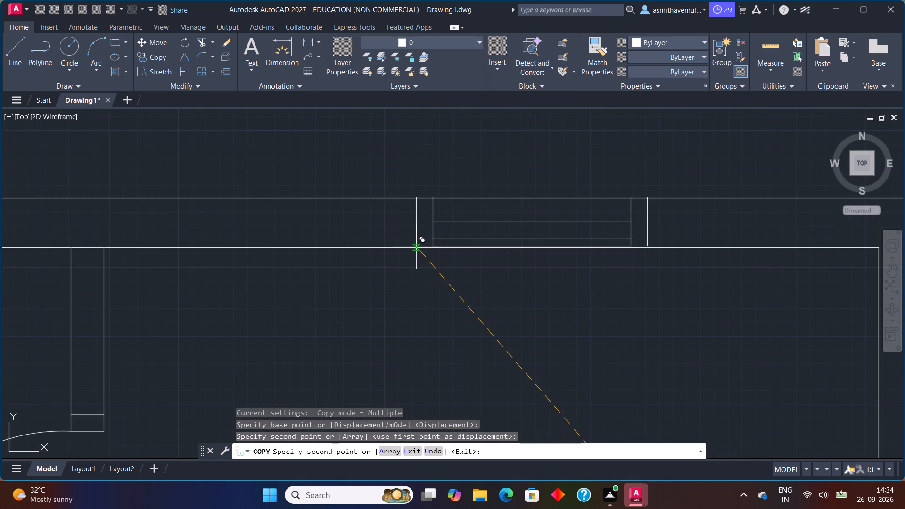
click(417, 249)
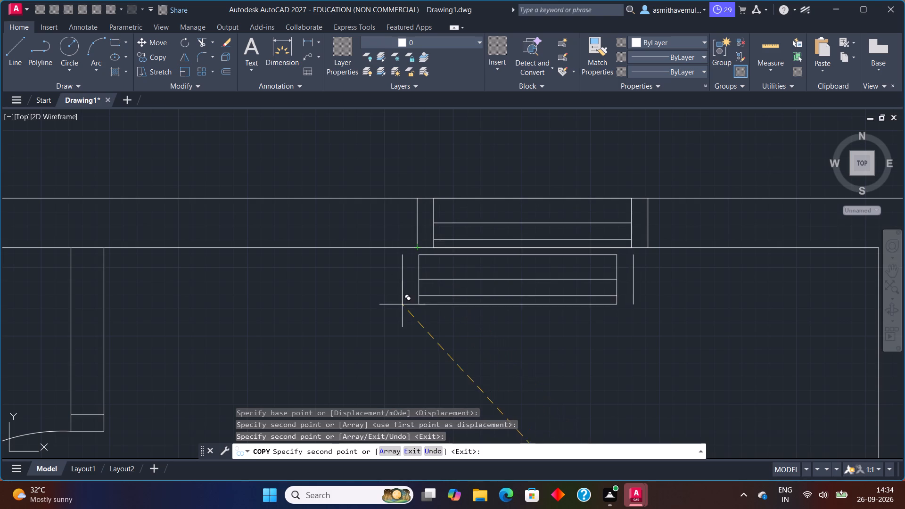
key(Escape)
Trim the top wall's inner line between the faces of both vertical partitions that meet it.
text(TRIM)
key(Return)
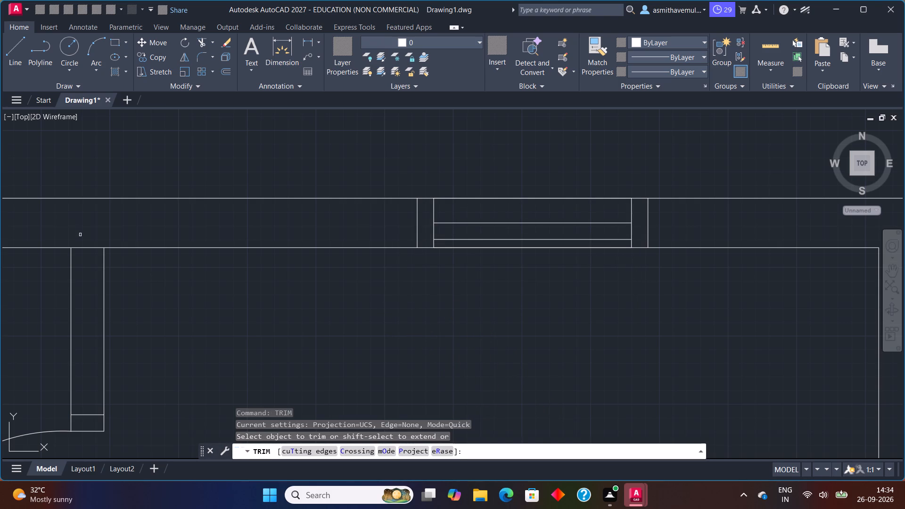
drag(81, 255, 81, 233)
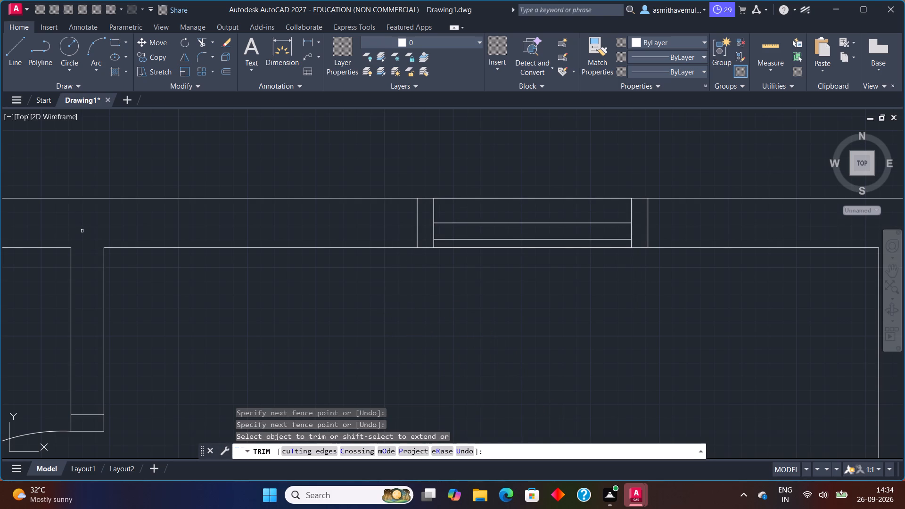
click(809, 494)
click(623, 407)
scroll(565, 345, down, 2)
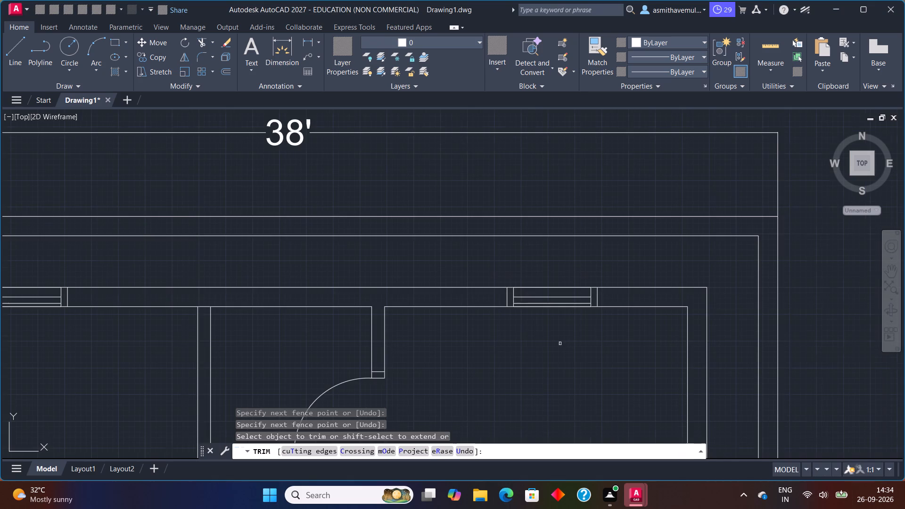
scroll(491, 353, down, 1)
scroll(316, 340, up, 2)
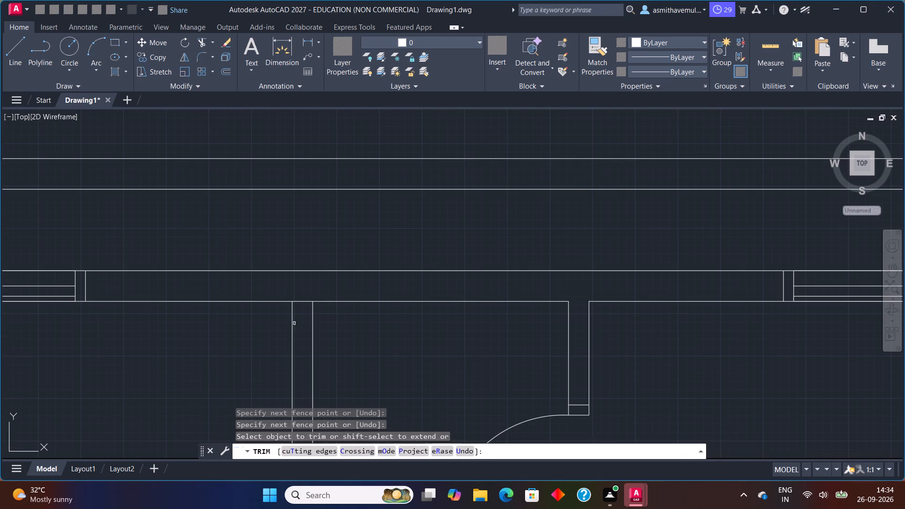
click(301, 302)
scroll(406, 310, down, 4)
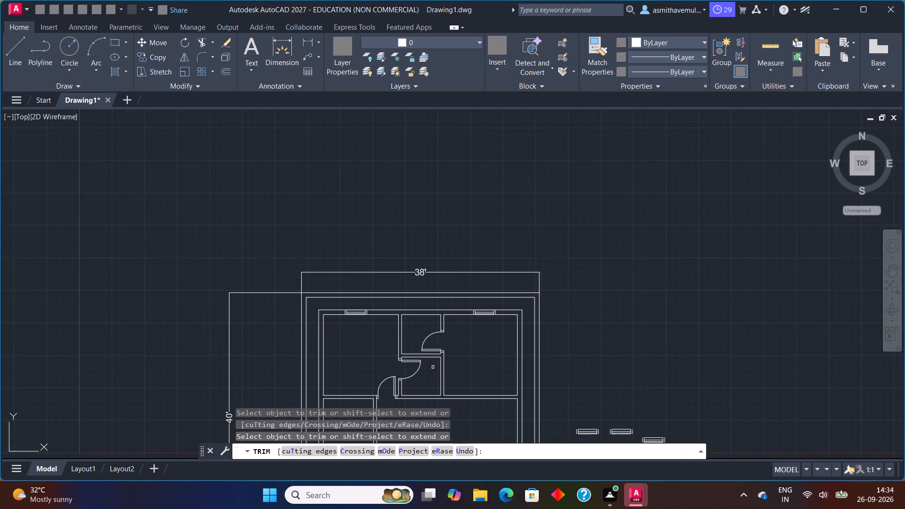
middle_drag(433, 368, 432, 298)
scroll(430, 315, up, 1)
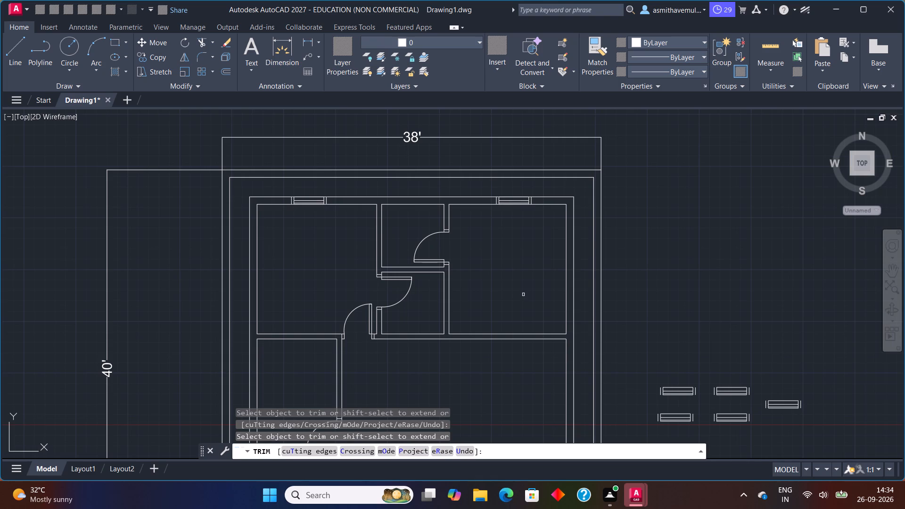
key(Escape)
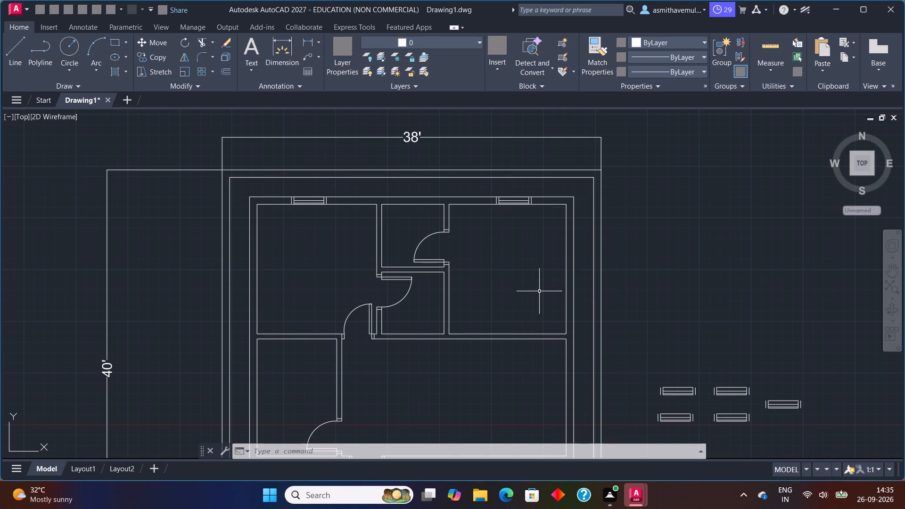
Move the group's upper-left symbol straight up, clear of the other four.
scroll(475, 320, down, 1)
middle_drag(455, 372, 455, 298)
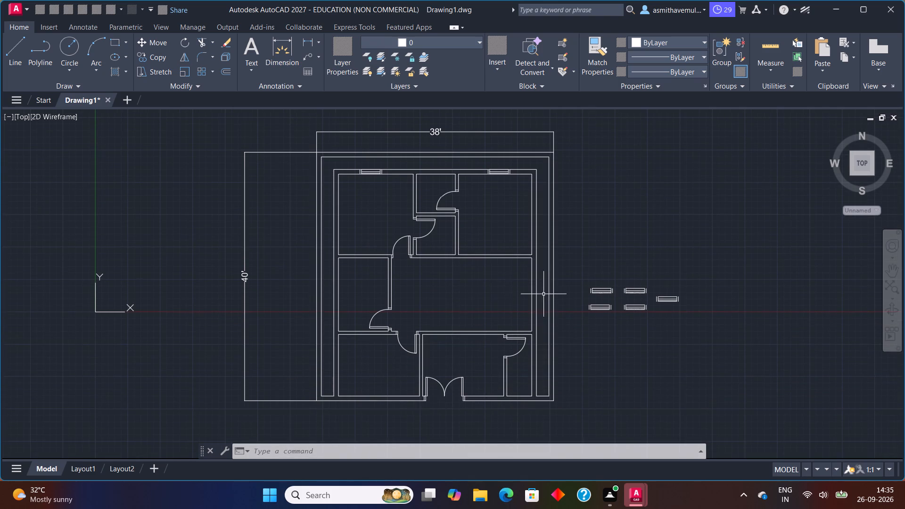
scroll(543, 295, up, 1)
drag(659, 293, 619, 288)
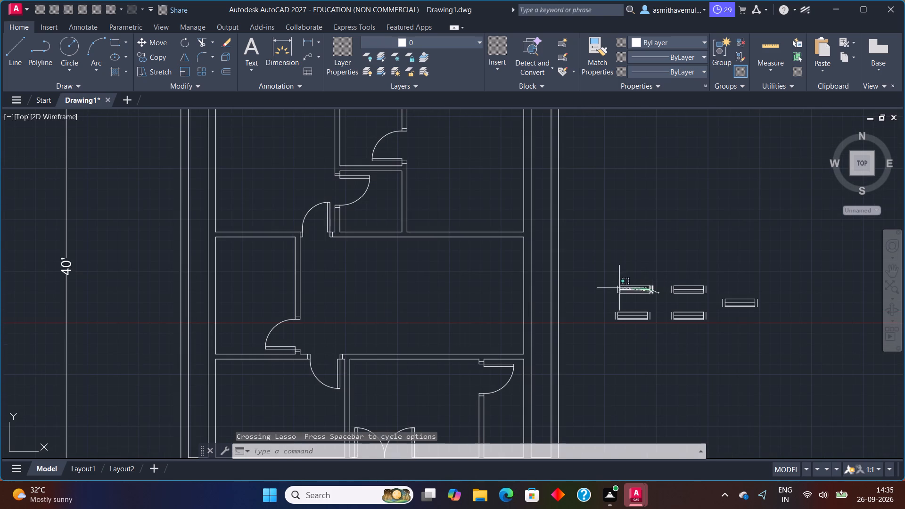
drag(619, 288, 601, 299)
scroll(641, 273, up, 1)
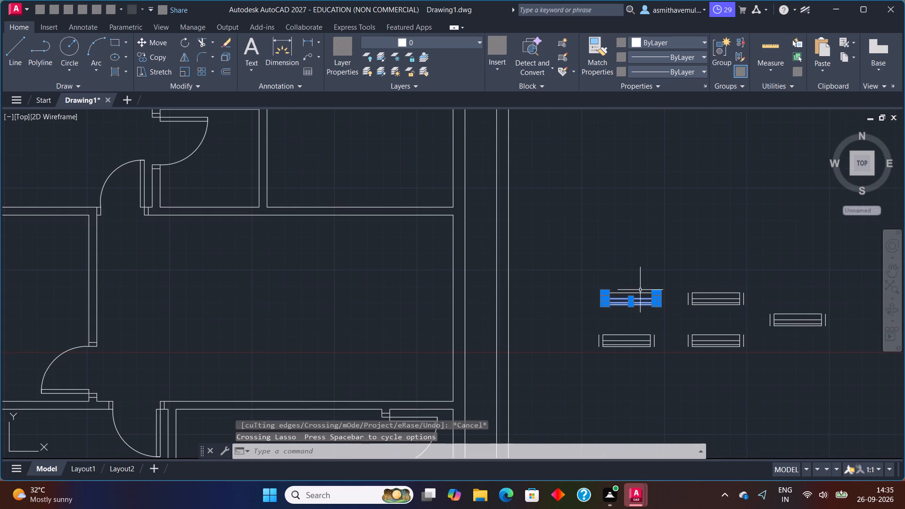
click(640, 293)
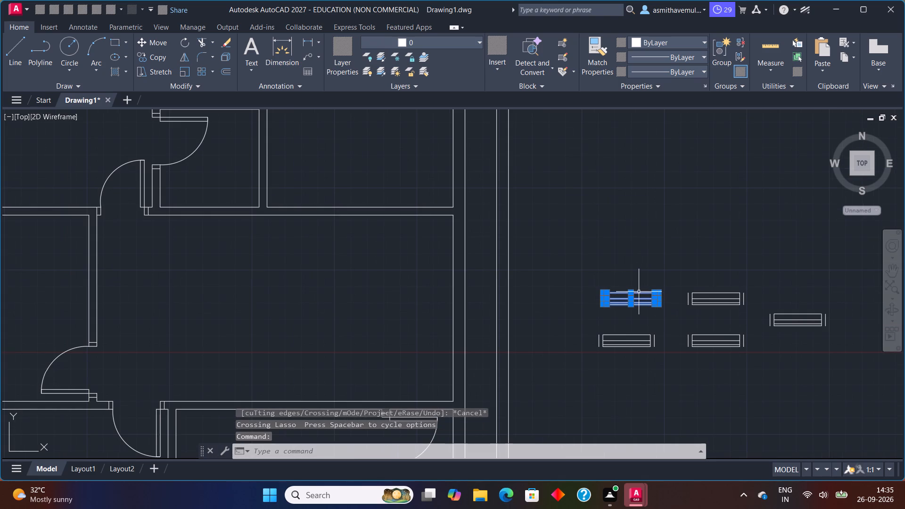
key(m)
key(Return)
click(662, 303)
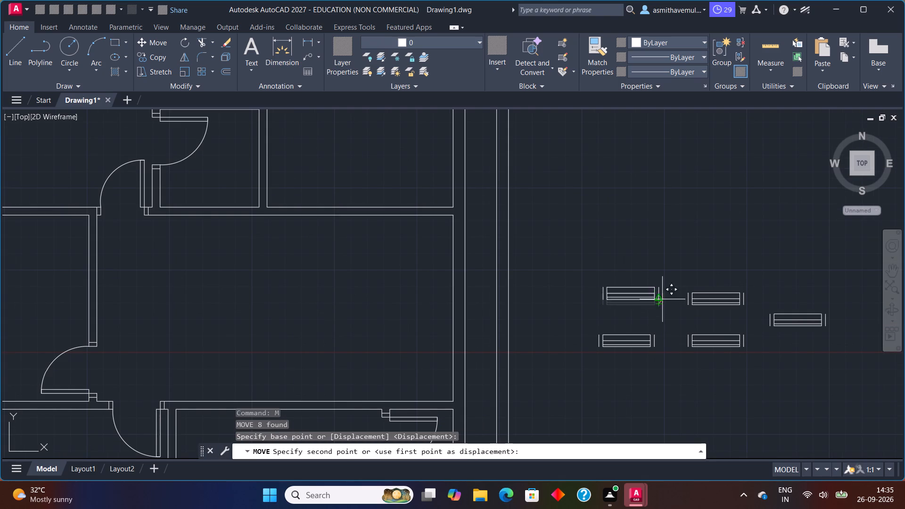
click(661, 225)
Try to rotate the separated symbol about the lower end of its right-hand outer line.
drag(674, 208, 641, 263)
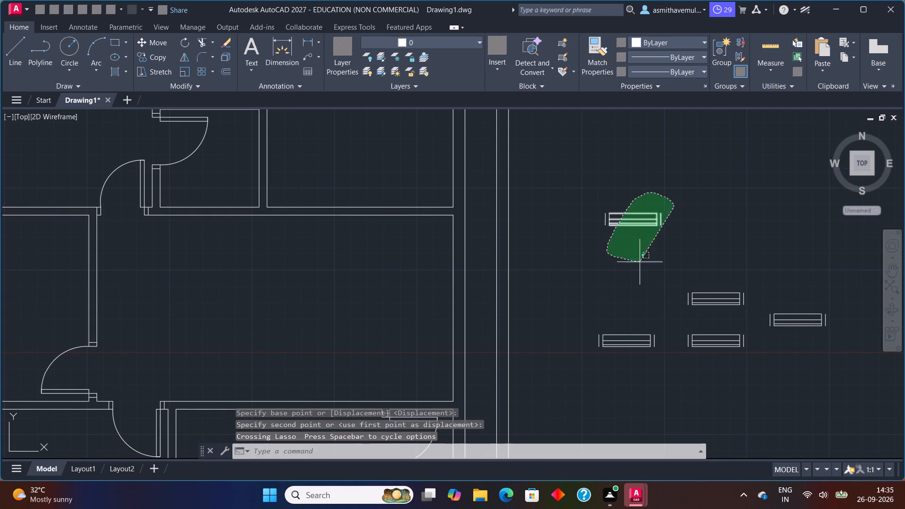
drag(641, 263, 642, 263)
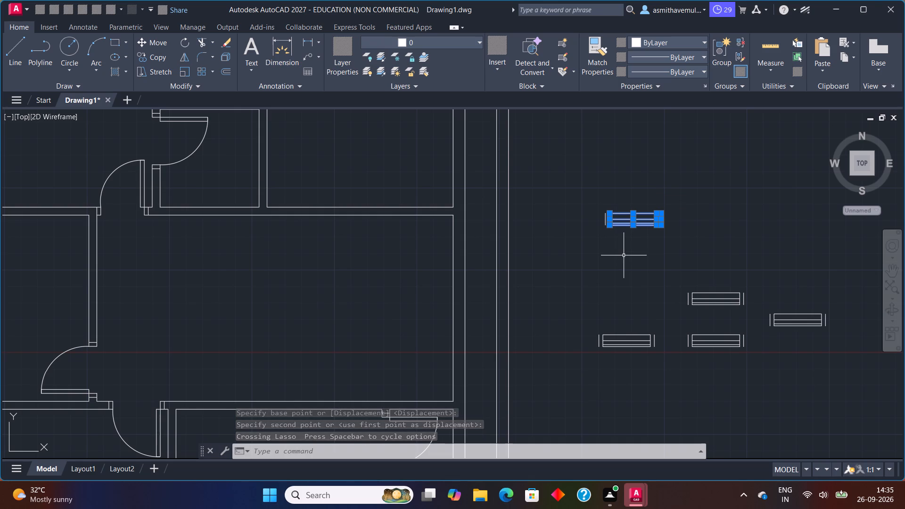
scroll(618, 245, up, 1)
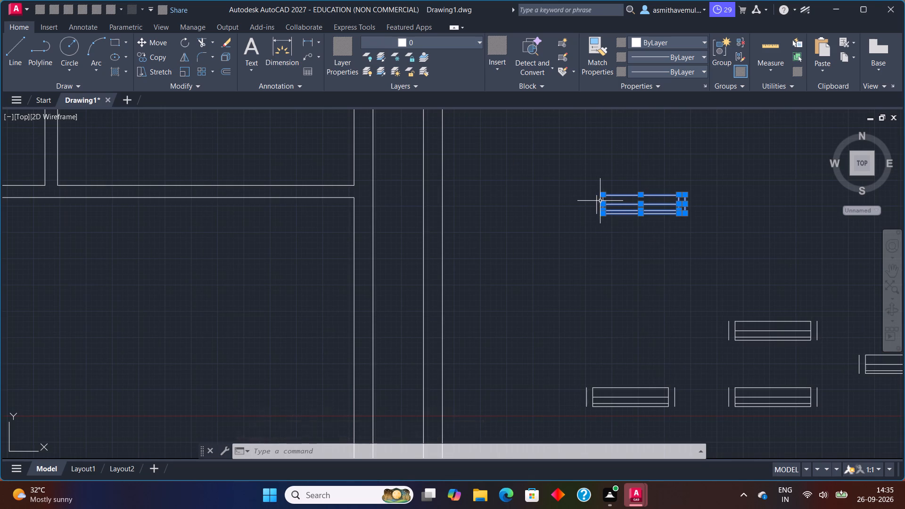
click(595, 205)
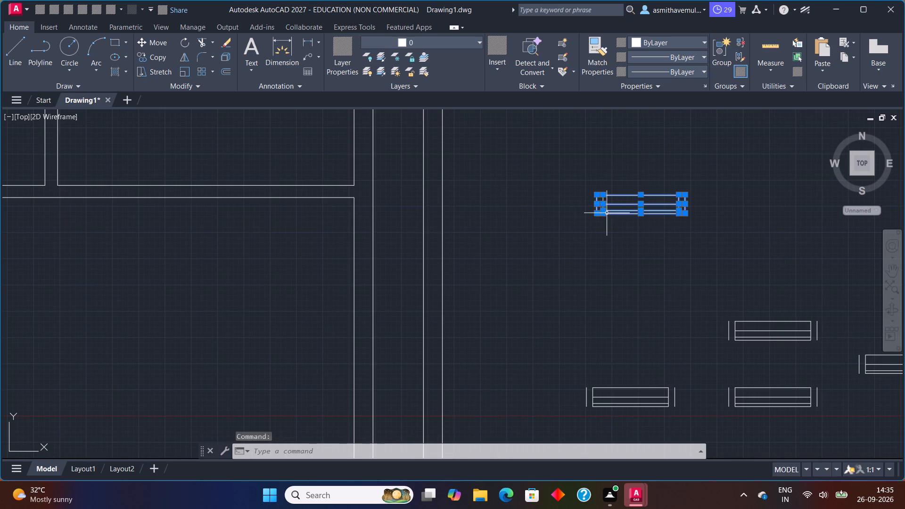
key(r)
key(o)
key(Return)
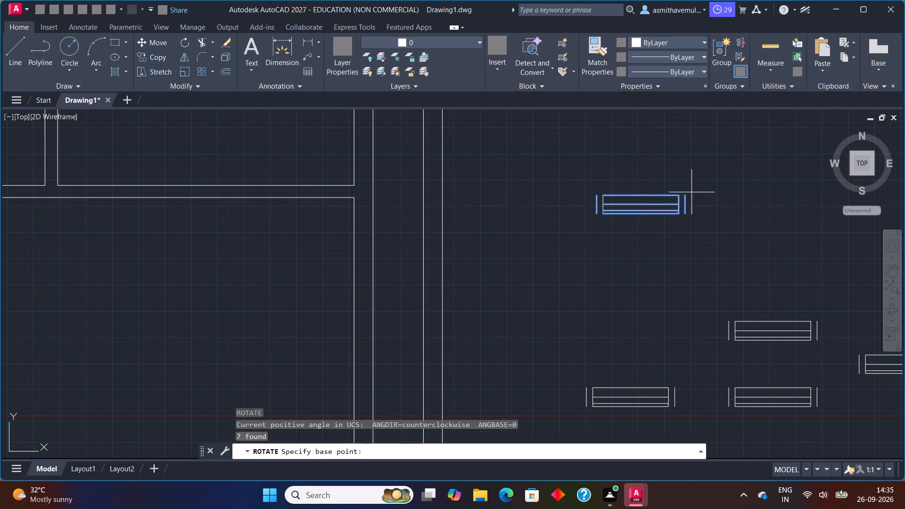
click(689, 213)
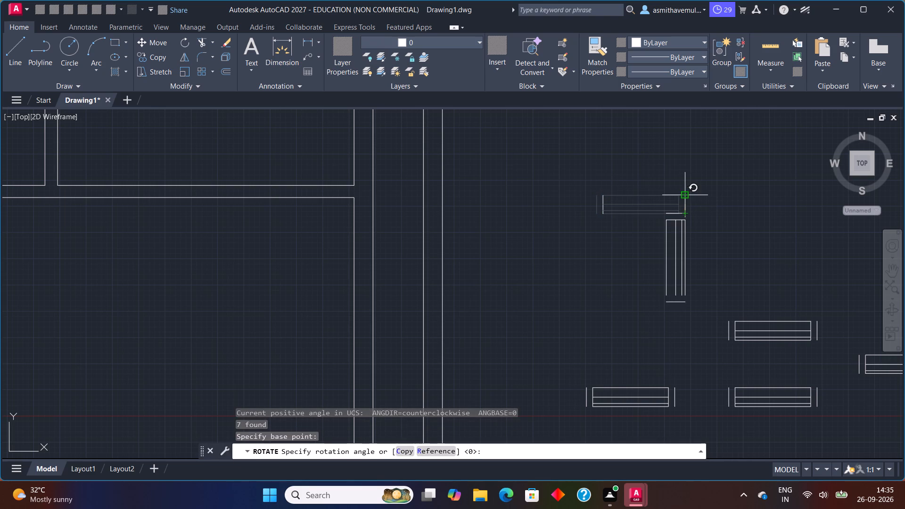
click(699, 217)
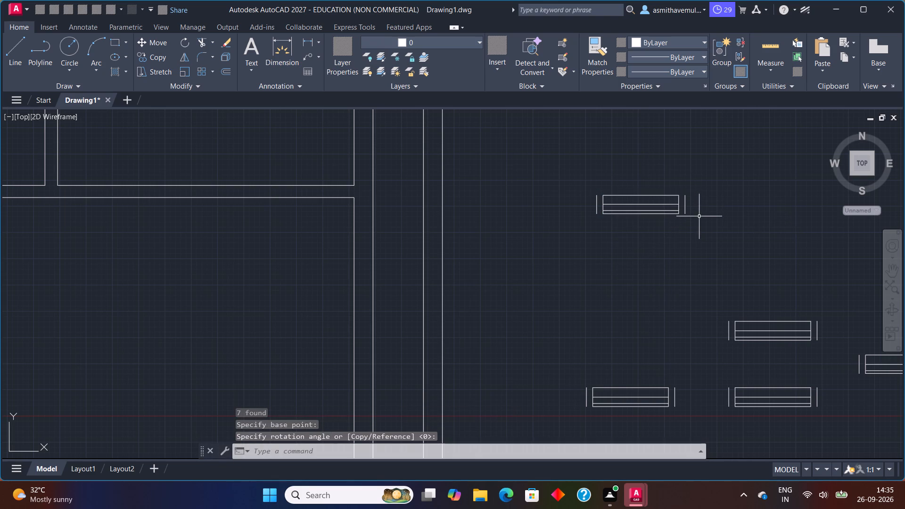
Rotate the separated window symbol 90° to upright about the lower end of its right-hand outer line, with Ortho on.
drag(702, 209, 567, 241)
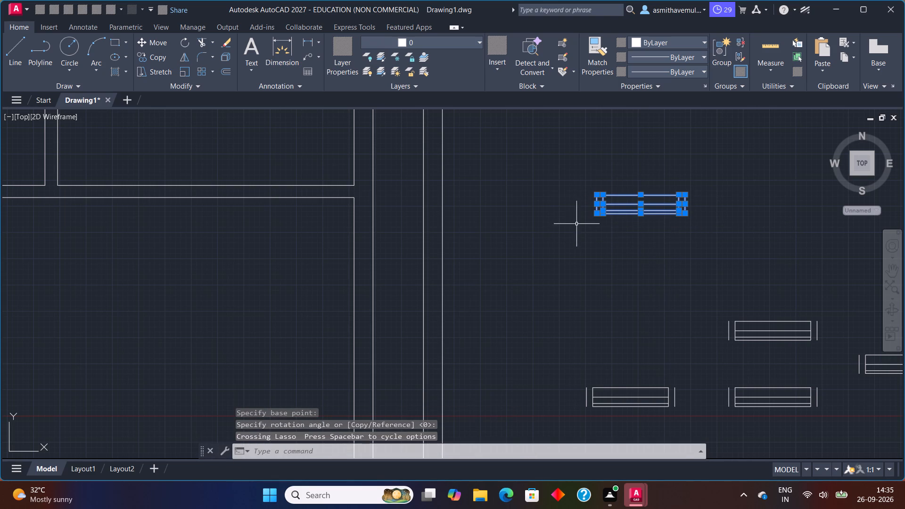
key(r)
key(o)
key(Return)
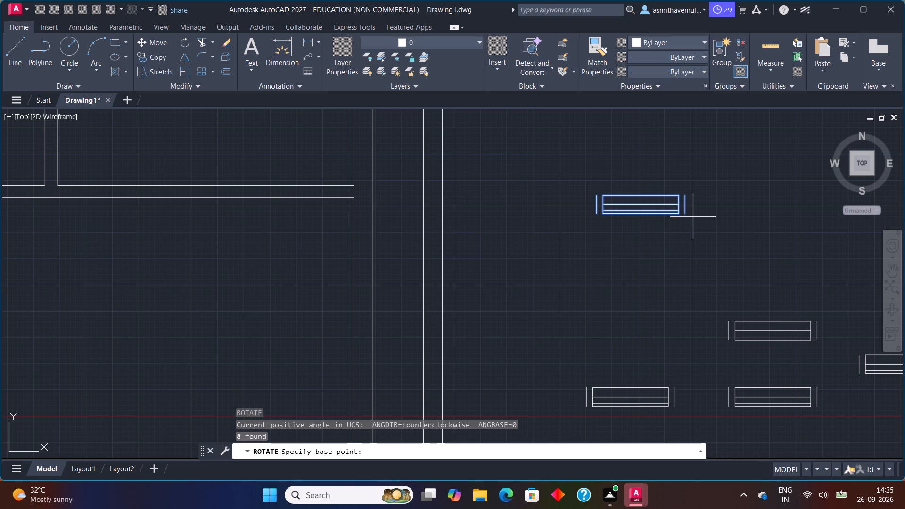
click(686, 217)
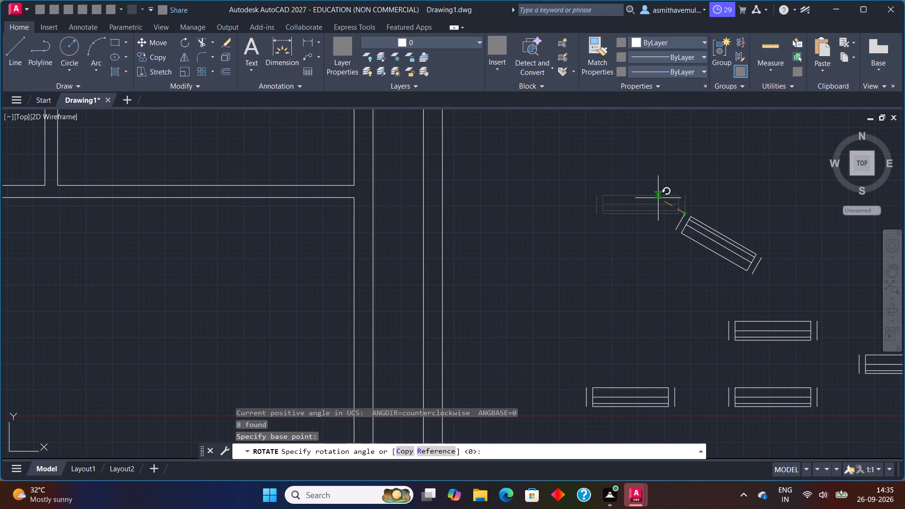
key(F8)
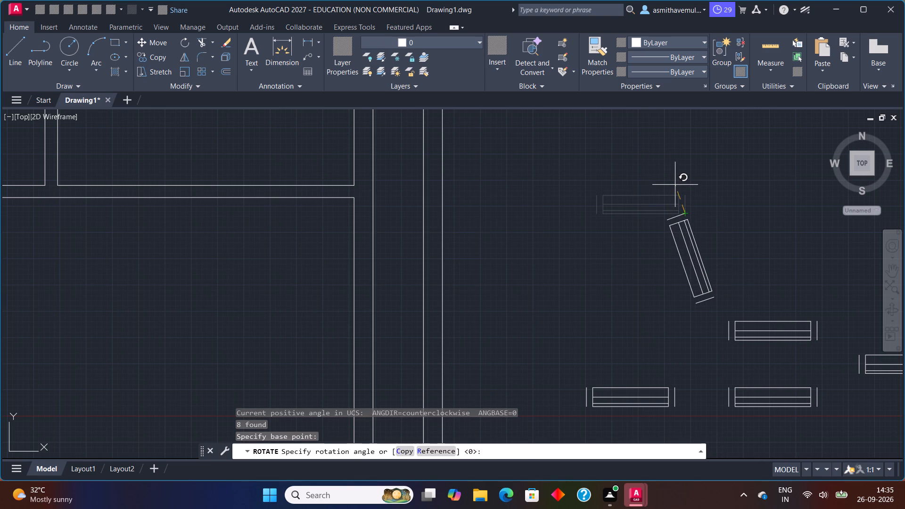
click(676, 184)
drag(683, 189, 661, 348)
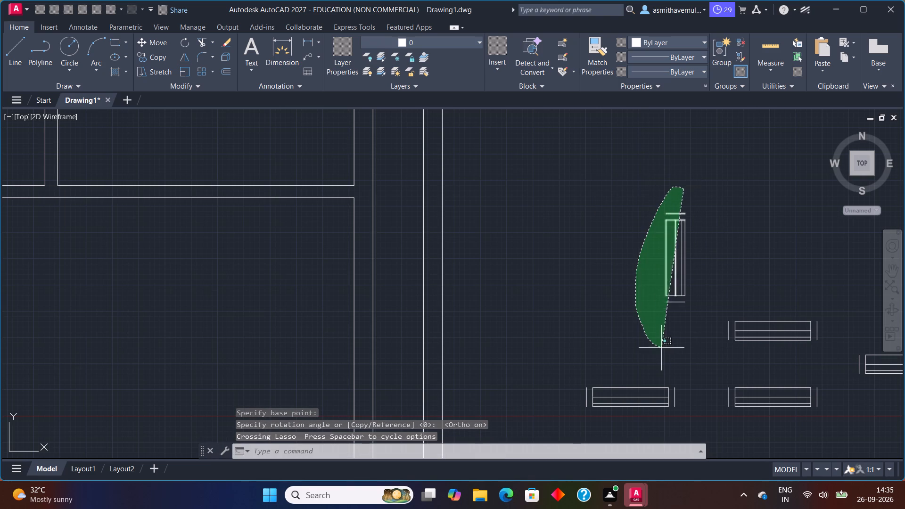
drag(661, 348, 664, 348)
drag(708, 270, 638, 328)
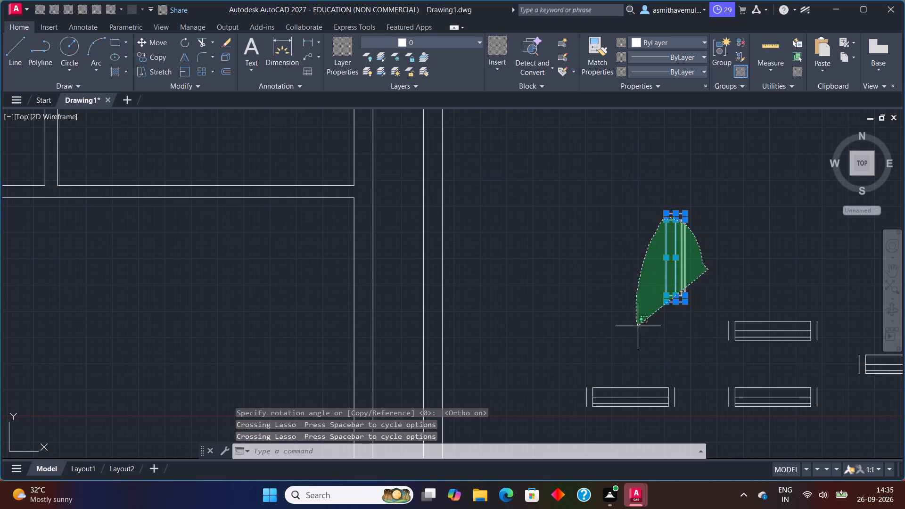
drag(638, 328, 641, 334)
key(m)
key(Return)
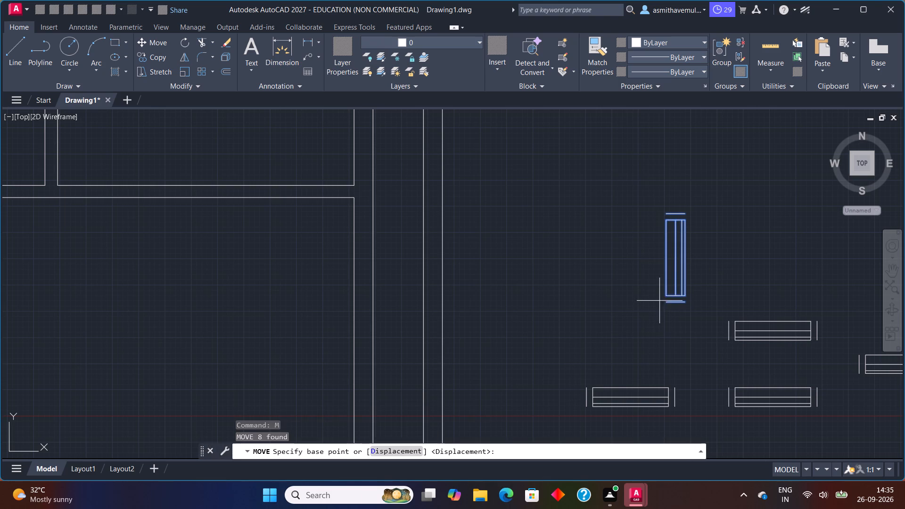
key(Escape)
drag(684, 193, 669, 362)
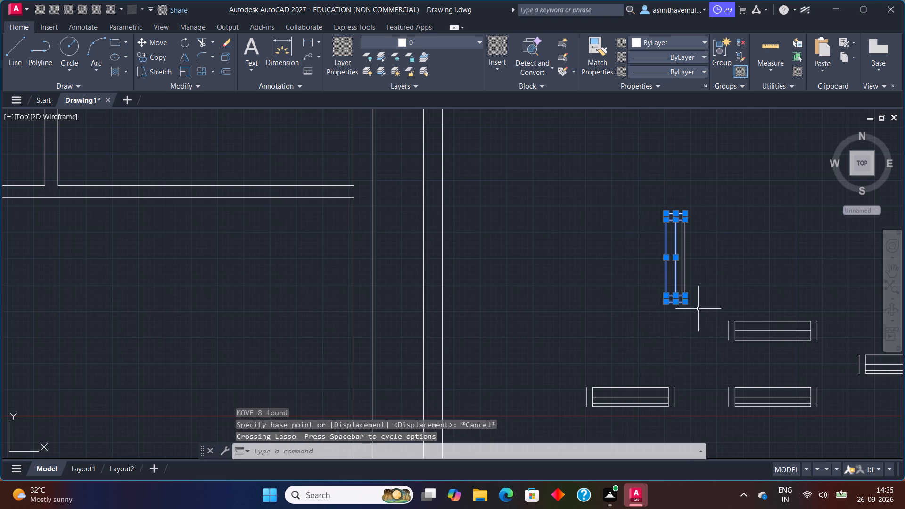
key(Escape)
Copy the upright symbol from the right end of its upper outer line into the left wall of the plan's upper-left room.
key(c)
key(o)
text(PY)
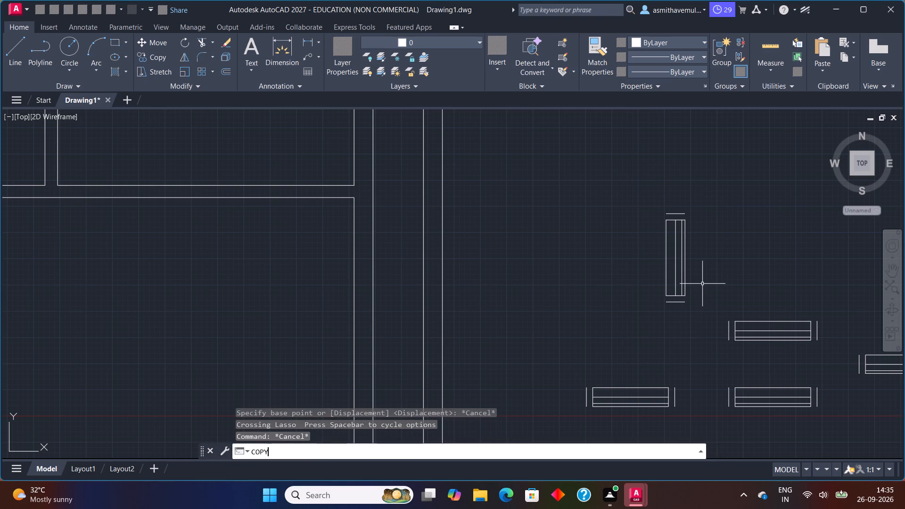
key(Return)
drag(678, 165, 633, 305)
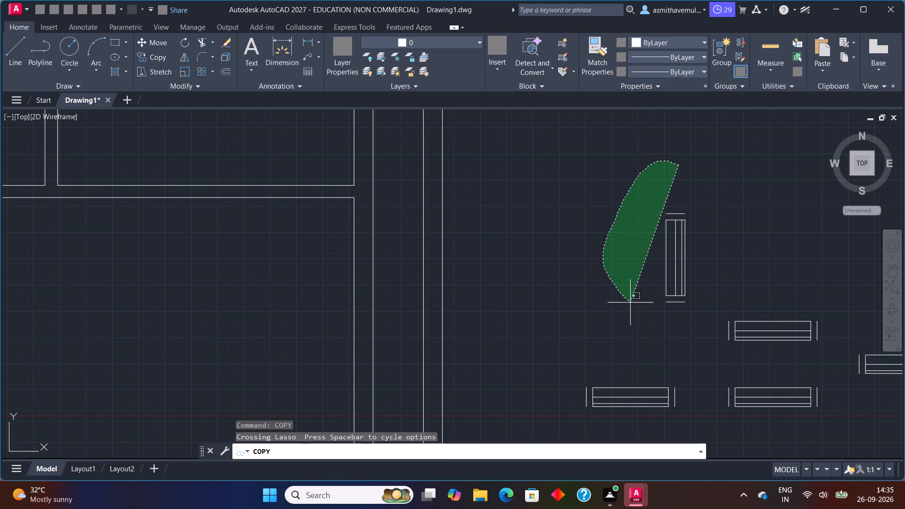
drag(633, 305, 713, 320)
key(Return)
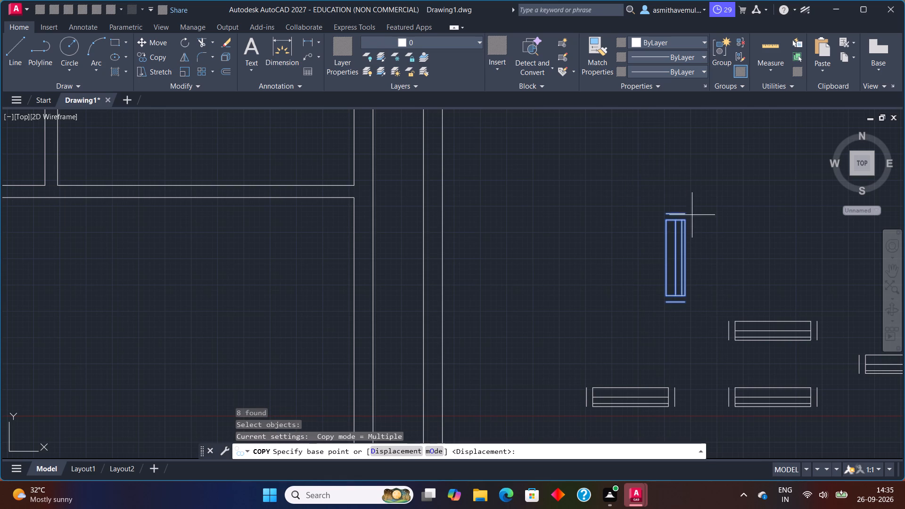
click(687, 213)
scroll(450, 183, down, 2)
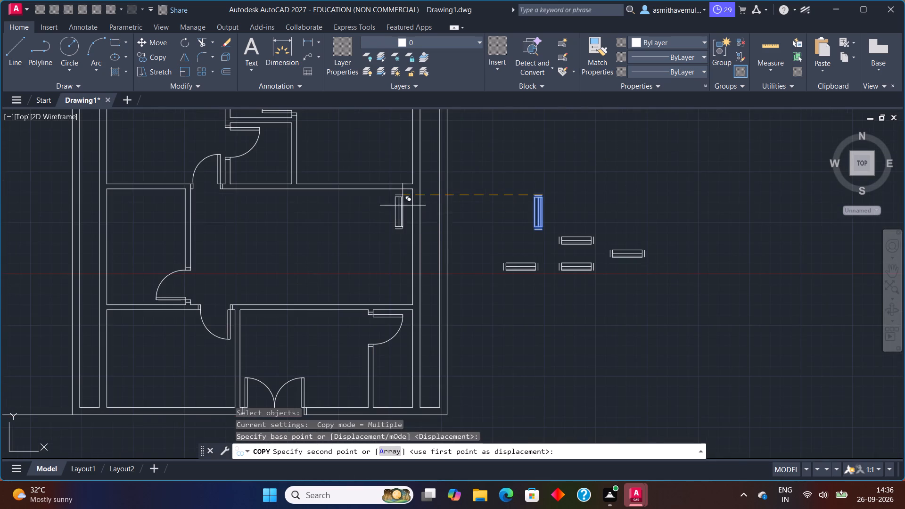
middle_drag(370, 215, 432, 280)
key(F8)
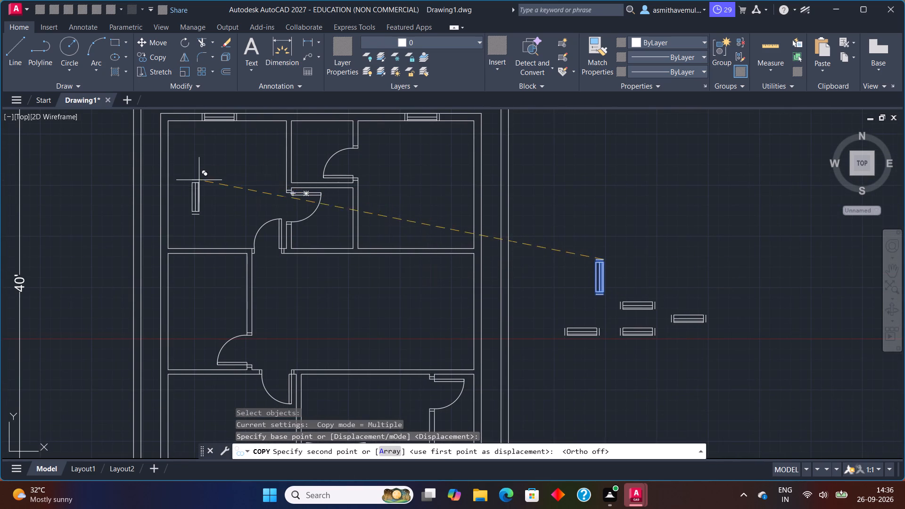
middle_drag(196, 182, 299, 249)
scroll(236, 286, up, 3)
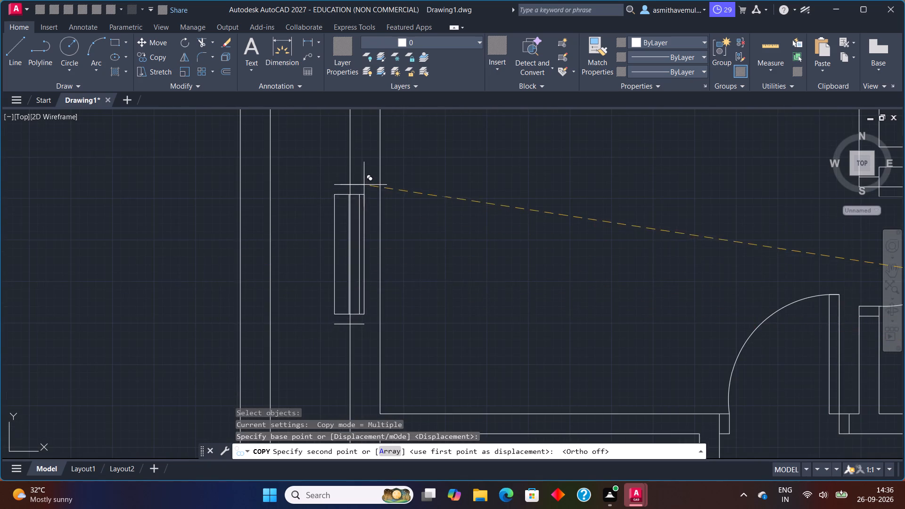
scroll(364, 184, down, 2)
middle_drag(378, 165, 329, 276)
scroll(305, 272, up, 1)
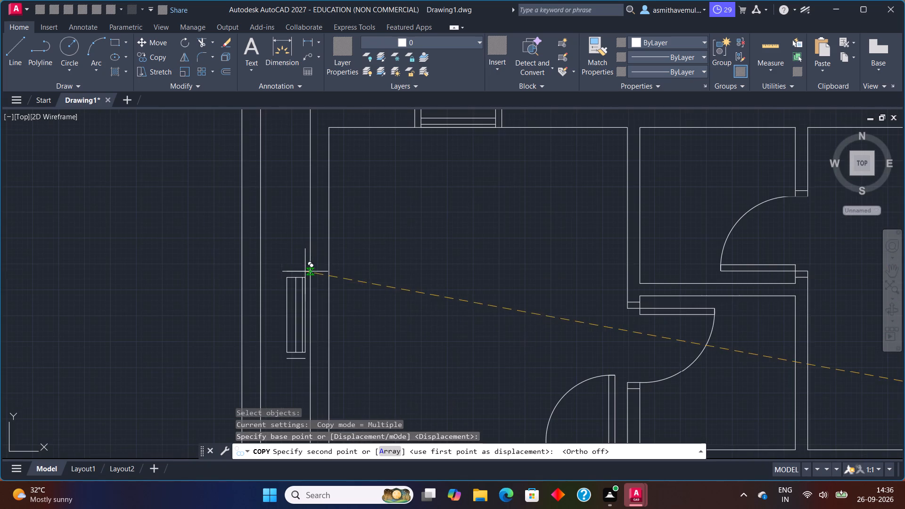
scroll(329, 269, up, 2)
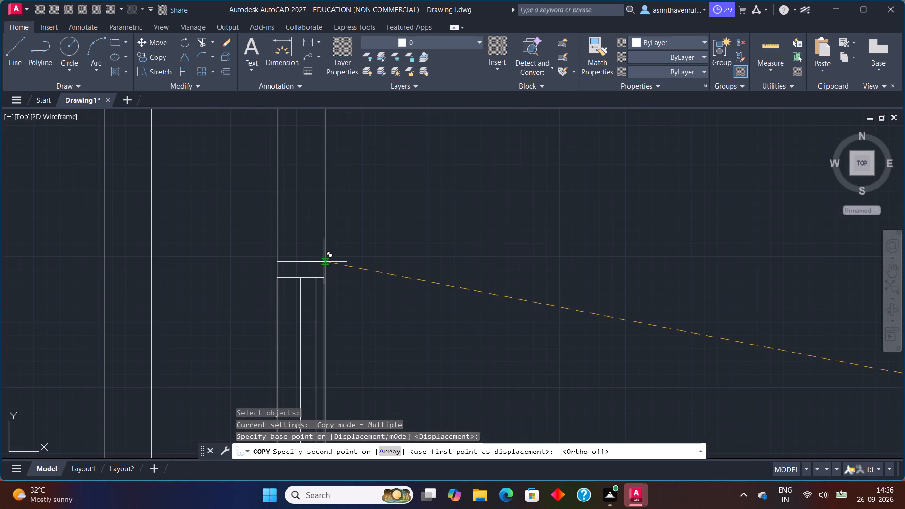
scroll(325, 261, up, 1)
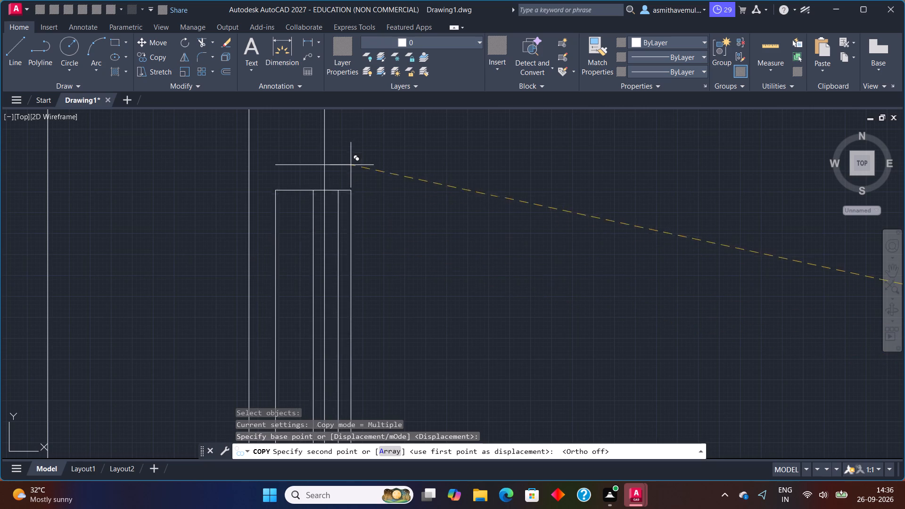
click(324, 206)
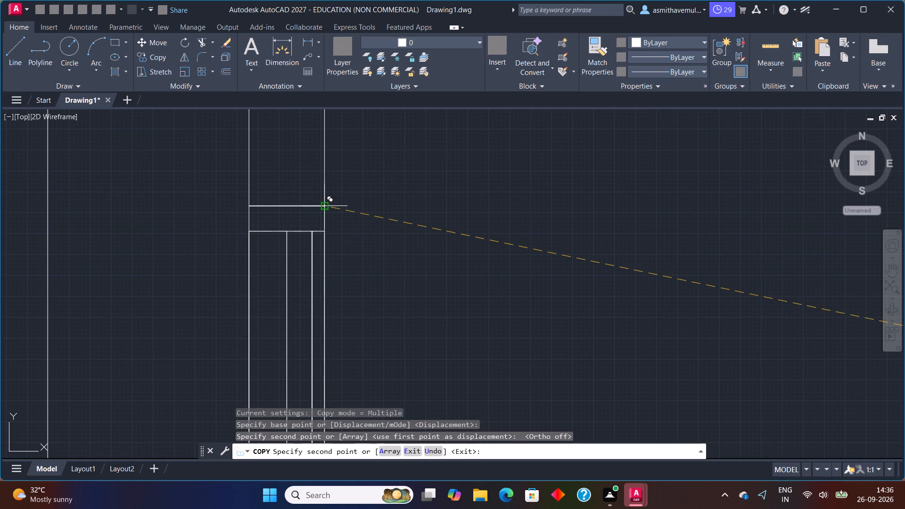
Place a second copy of the upright symbol in the left wall of the plan's middle-left room.
scroll(367, 197, down, 4)
middle_drag(383, 285, 405, 160)
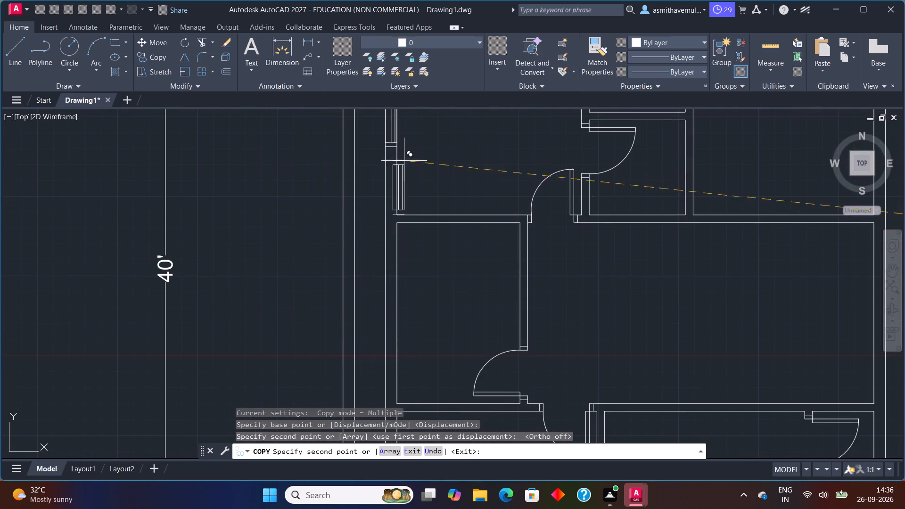
scroll(433, 264, up, 1)
middle_drag(427, 277, 442, 156)
scroll(435, 164, down, 1)
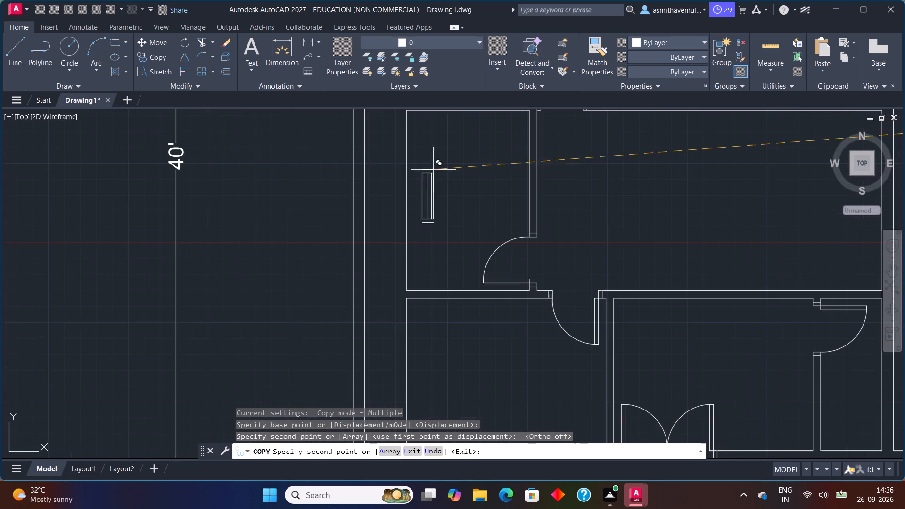
scroll(418, 173, up, 2)
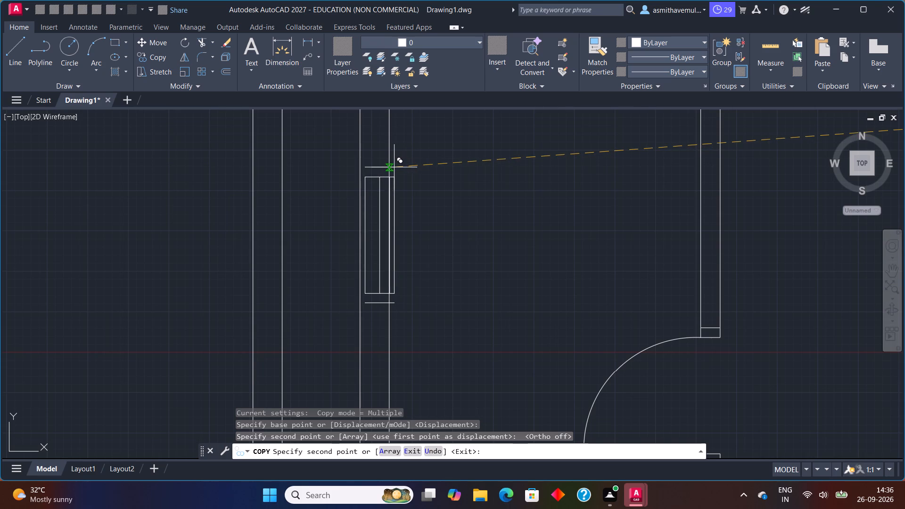
scroll(387, 162, up, 2)
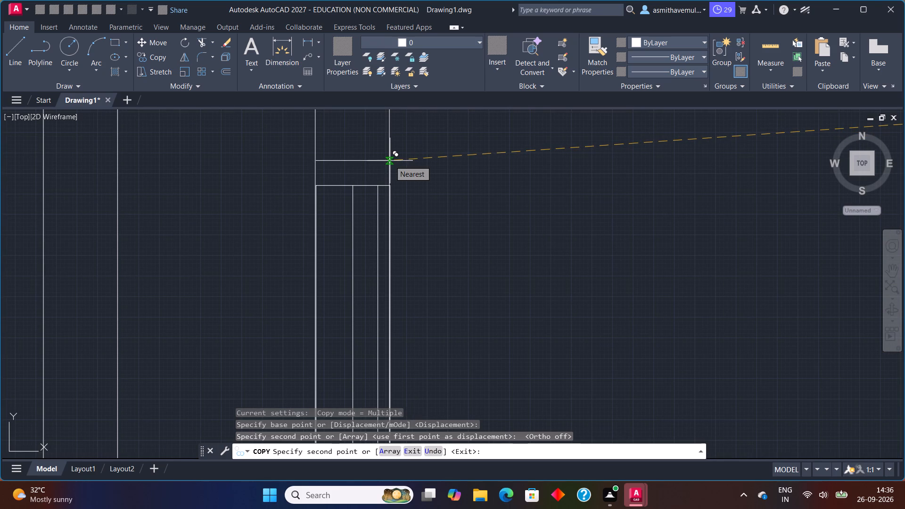
click(390, 161)
Place a third copy of the upright symbol in the left wall of the plan's lower-left room and end the copying.
scroll(490, 195, down, 4)
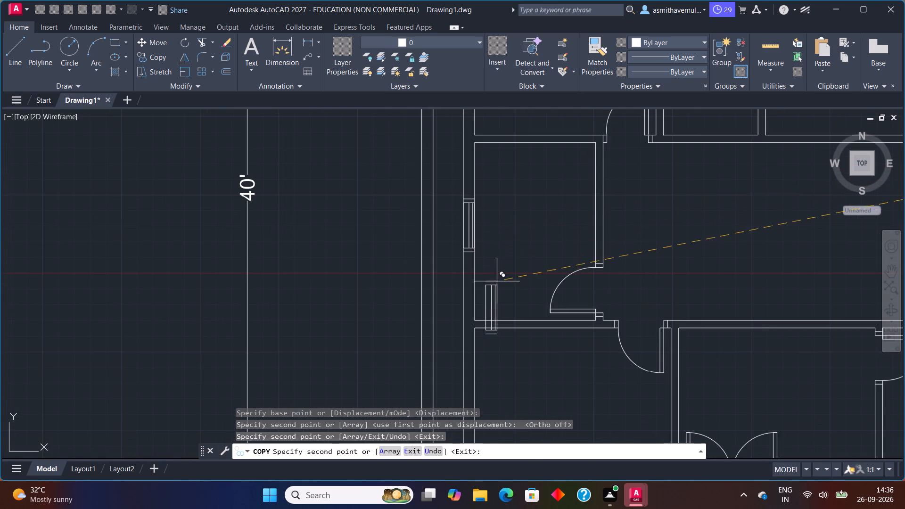
middle_drag(497, 284, 430, 145)
scroll(396, 254, up, 1)
scroll(451, 241, up, 1)
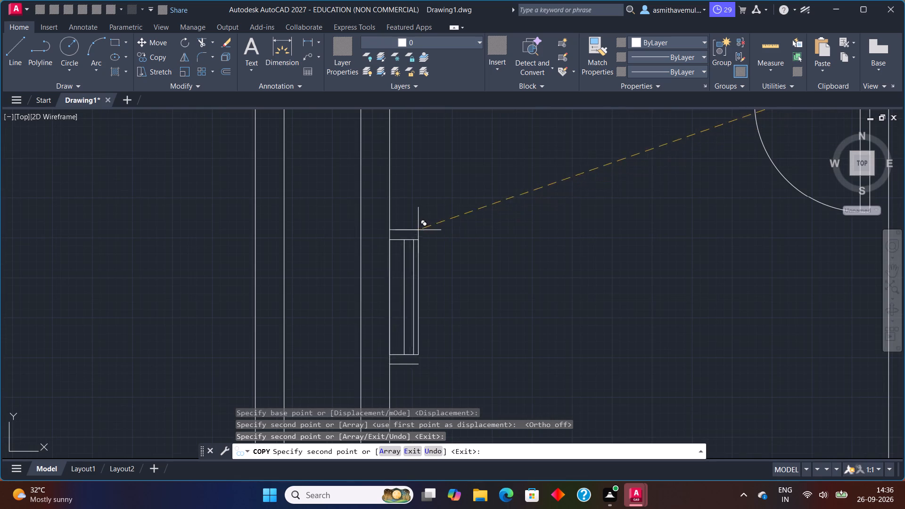
click(389, 209)
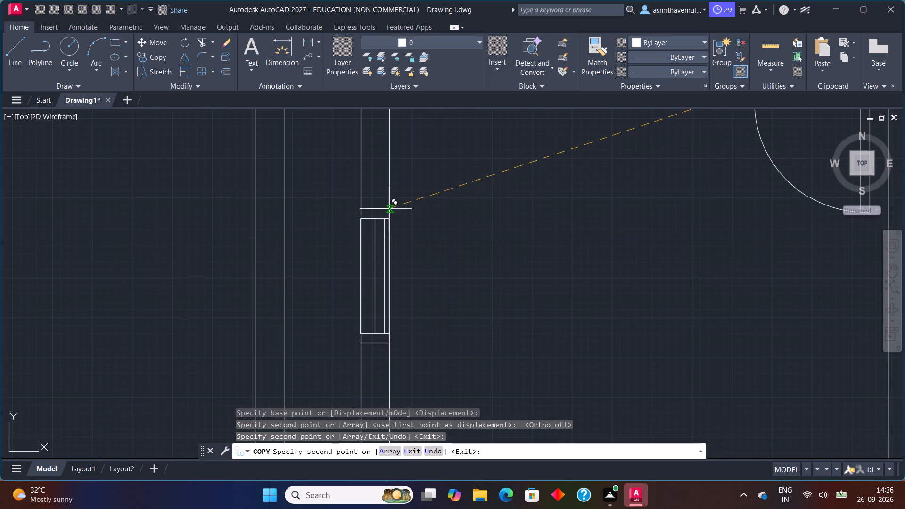
key(Escape)
Delete the three right-hand horizontal spare symbols beside the plan, keeping the upright one and the lower-left horizontal one.
scroll(512, 228, down, 4)
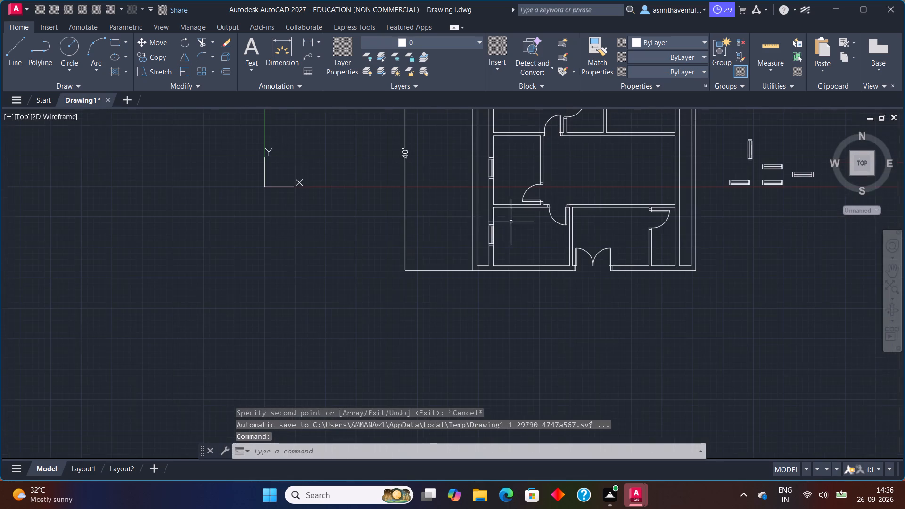
middle_drag(596, 198, 230, 285)
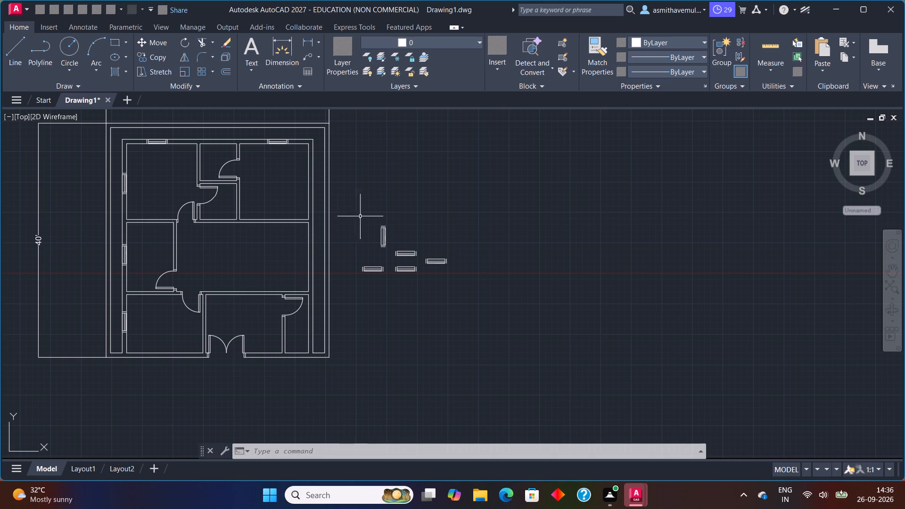
scroll(399, 220, up, 2)
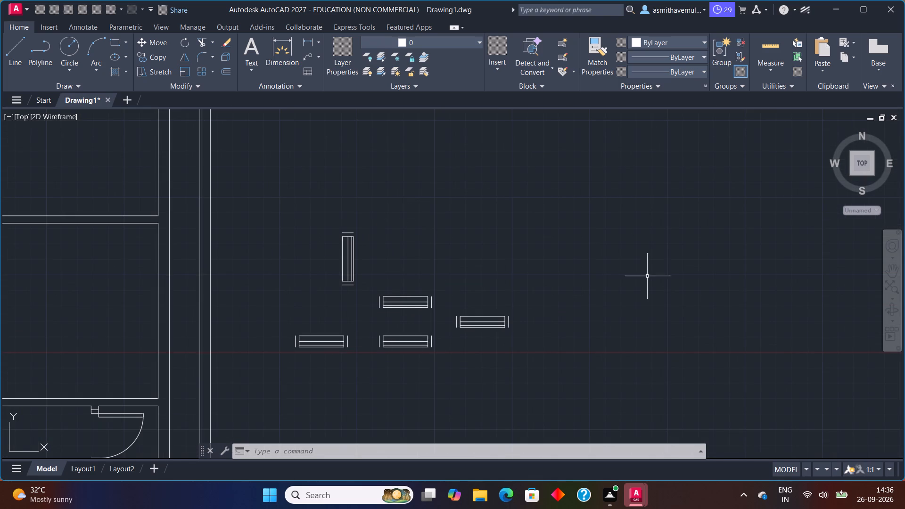
drag(549, 251, 382, 342)
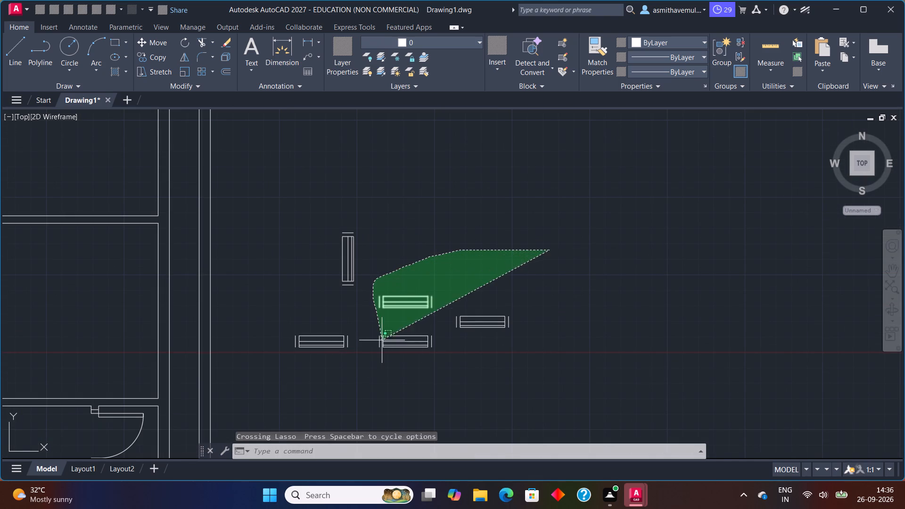
drag(382, 342, 536, 342)
key(Delete)
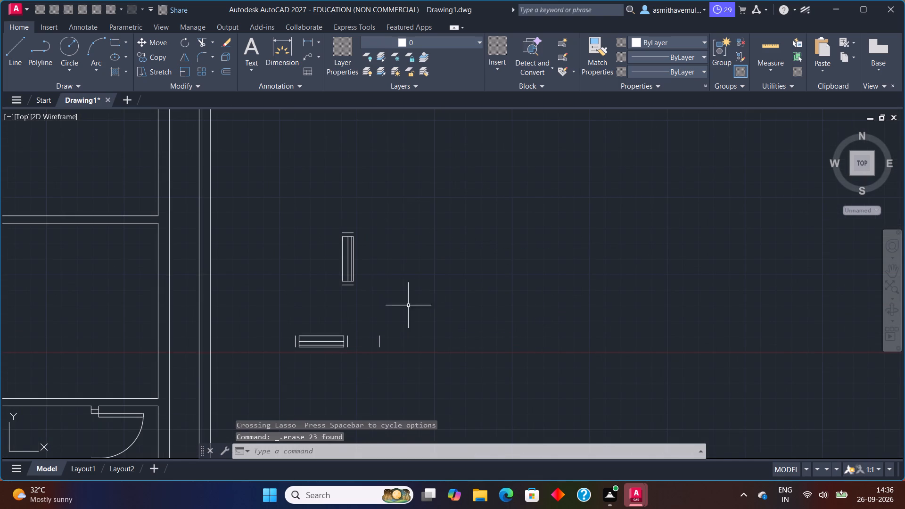
Rotate the upright spare symbol 180 degrees about the right end of its upper outer line.
drag(366, 234, 378, 309)
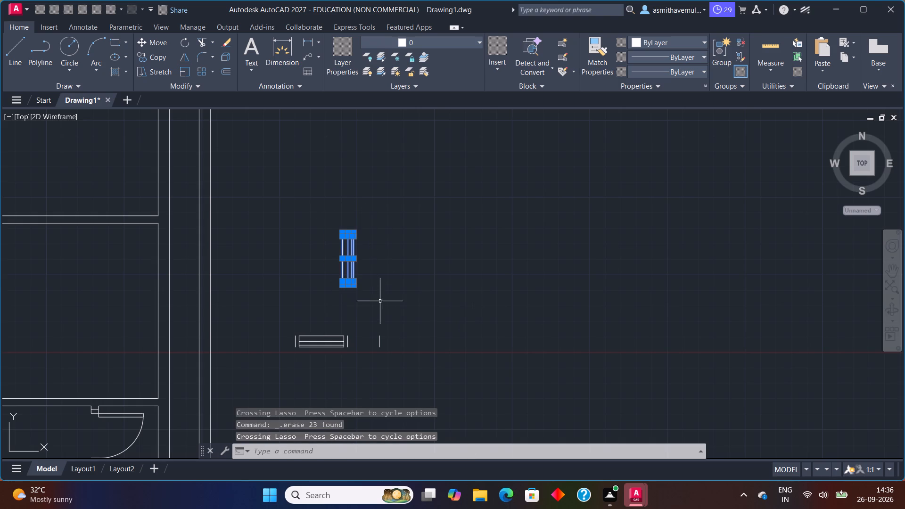
text(RO)
key(Return)
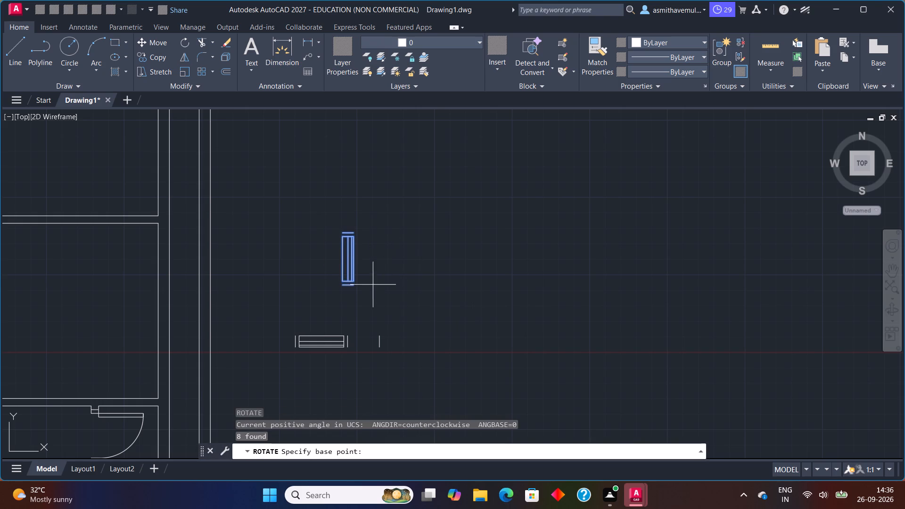
click(357, 232)
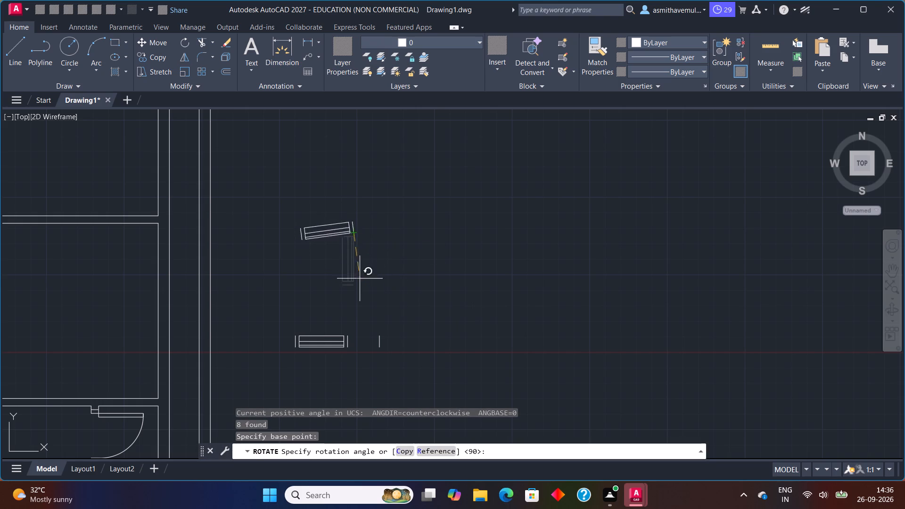
key(F8)
key(F8)
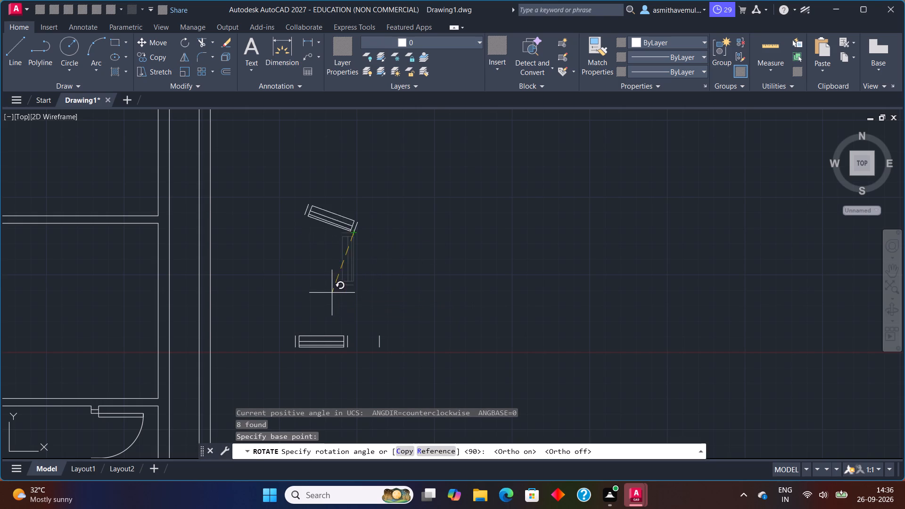
key(F8)
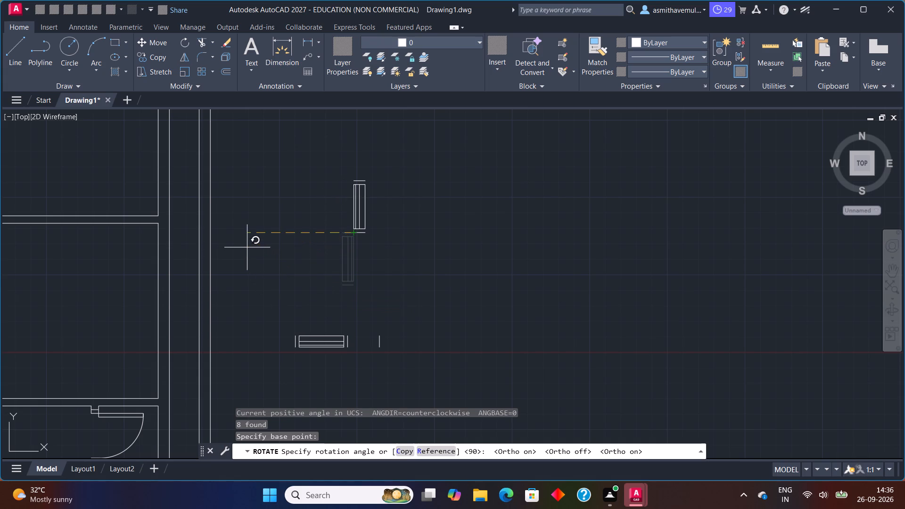
click(246, 237)
Copy the rotated upright symbol from the left end of its upper outer line into the right wall of the plan's upper-right room.
drag(373, 172, 368, 273)
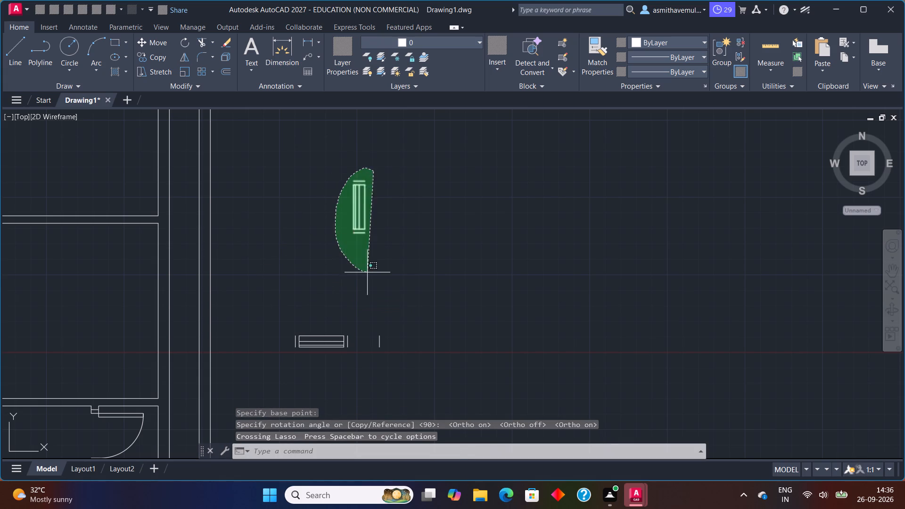
drag(368, 273, 369, 273)
key(c)
key(o)
key(p)
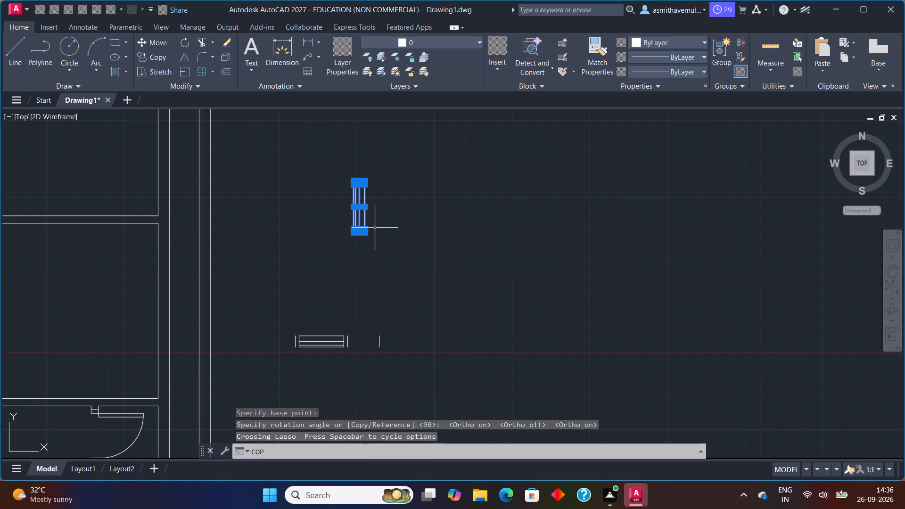
key(y)
key(Return)
click(356, 181)
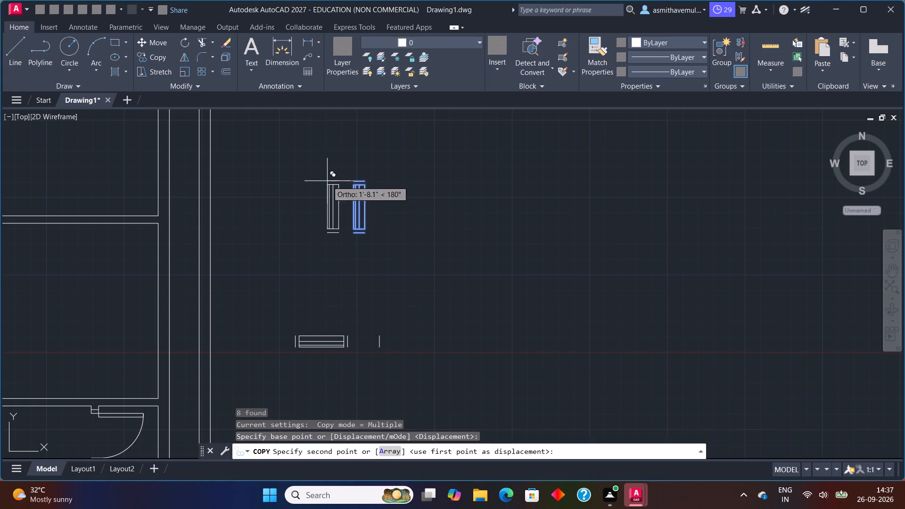
key(F8)
scroll(255, 177, down, 2)
middle_drag(251, 178, 390, 245)
scroll(374, 207, up, 3)
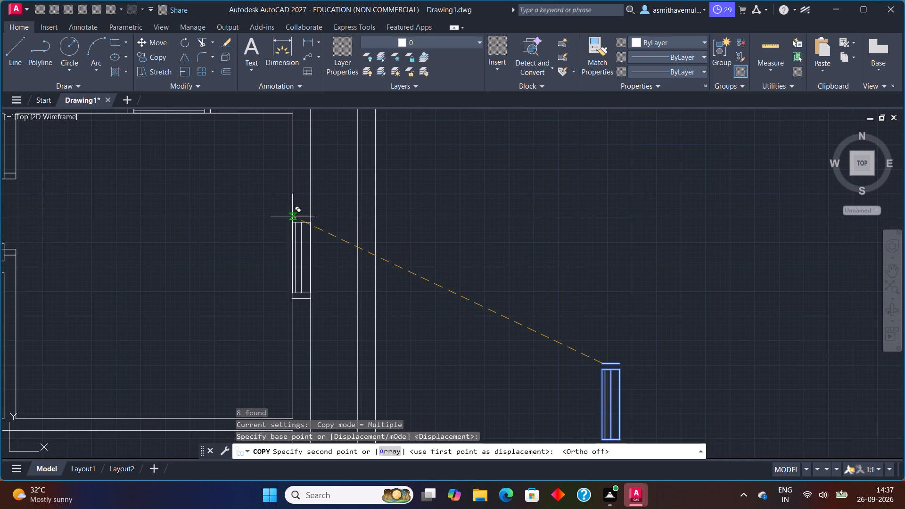
click(292, 217)
Place a second copy of the upright symbol in the right wall of the plan's large middle room and end the copying.
scroll(445, 214, down, 1)
middle_drag(425, 279, 512, 140)
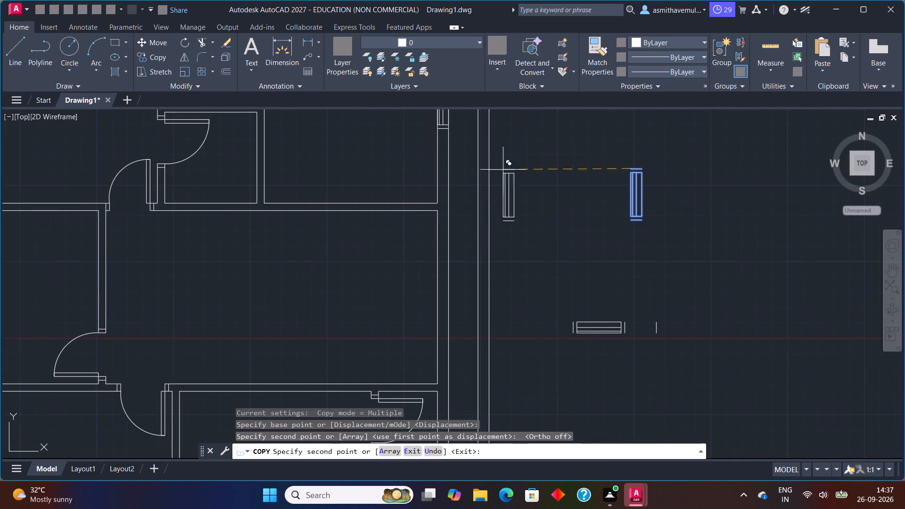
scroll(485, 226, down, 1)
middle_drag(446, 328, 404, 252)
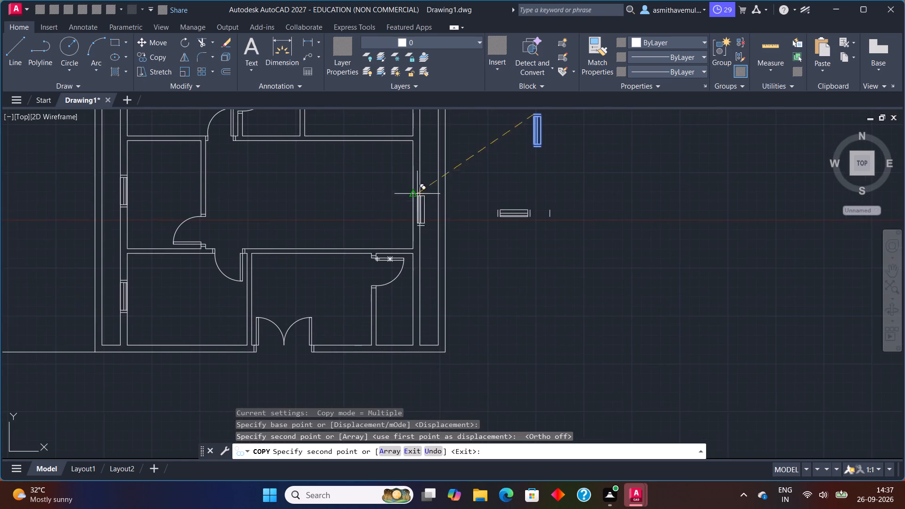
scroll(418, 192, up, 3)
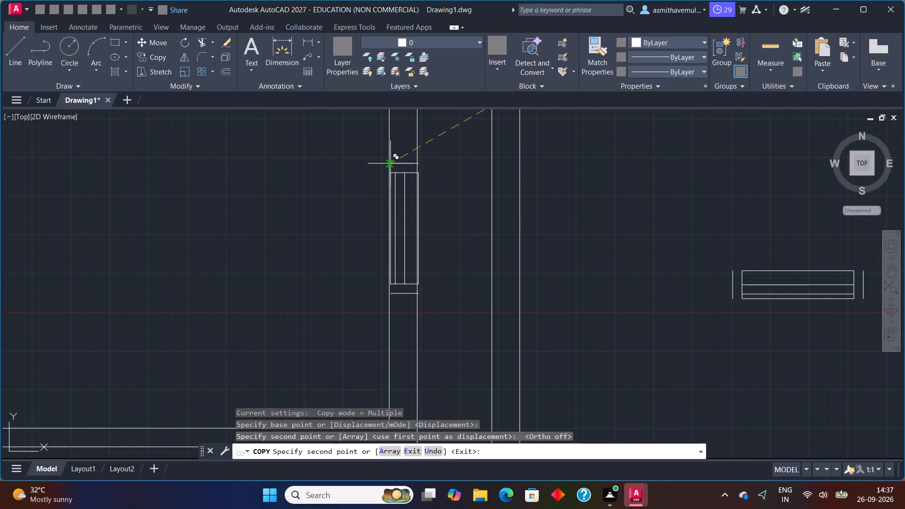
click(390, 161)
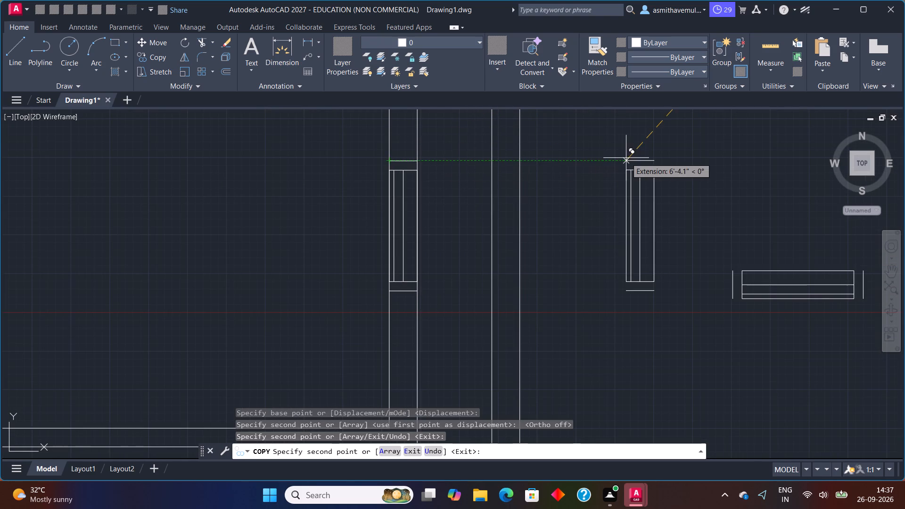
key(Escape)
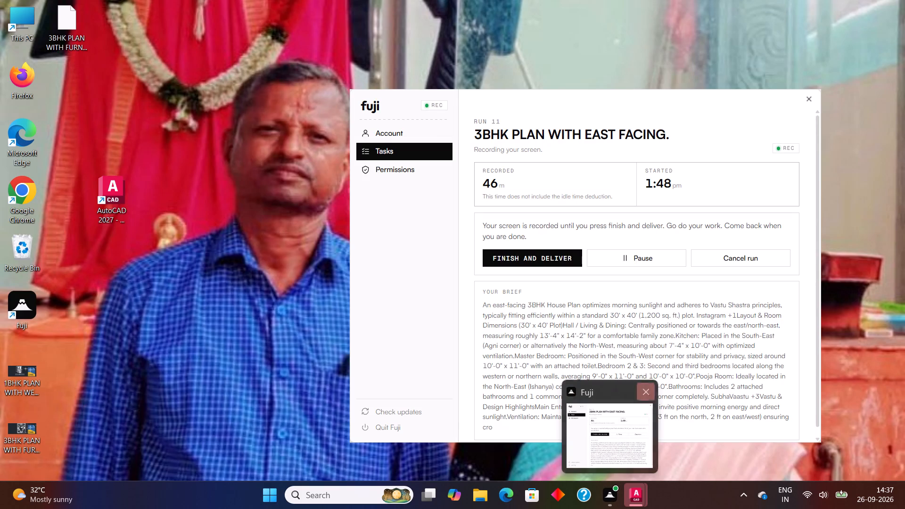
Delete the stray short vertical line beside the horizontal spare symbol.
scroll(666, 258, down, 2)
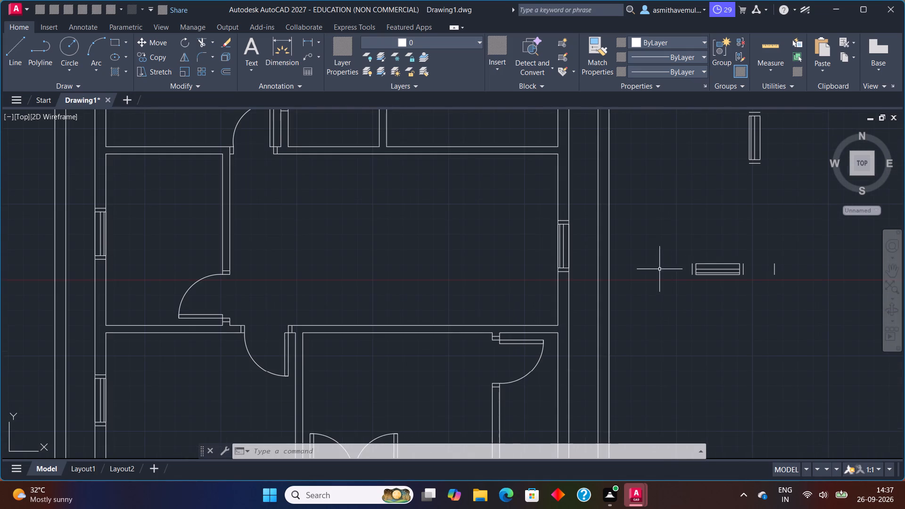
middle_drag(630, 293, 644, 264)
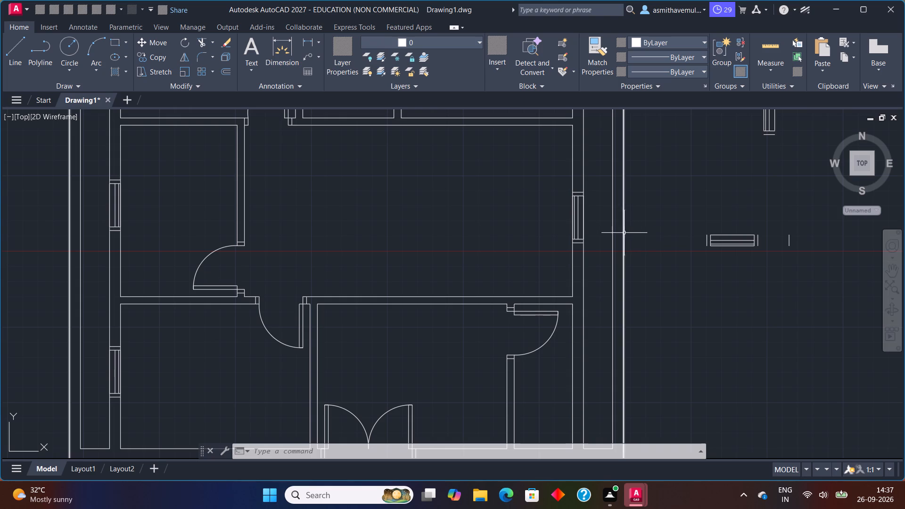
scroll(434, 274, down, 2)
scroll(417, 276, up, 1)
middle_drag(423, 275, 445, 142)
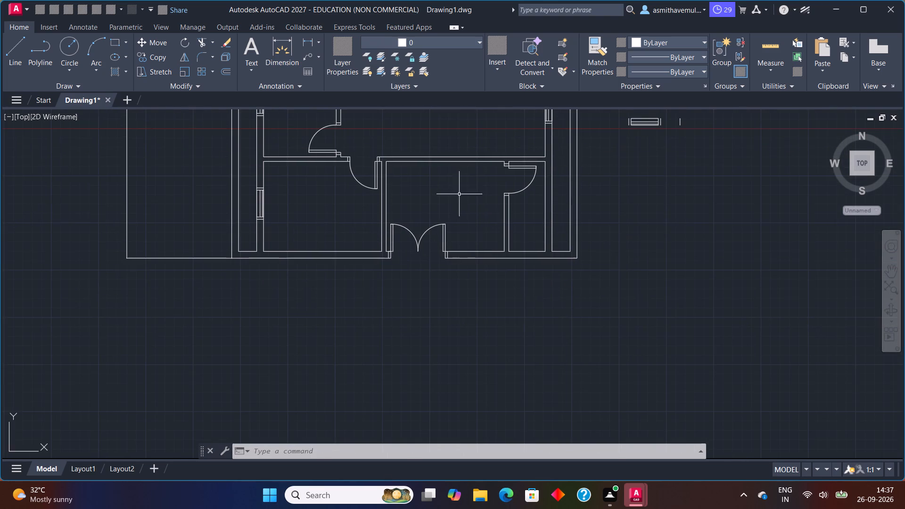
scroll(479, 216, up, 1)
middle_drag(489, 140, 426, 296)
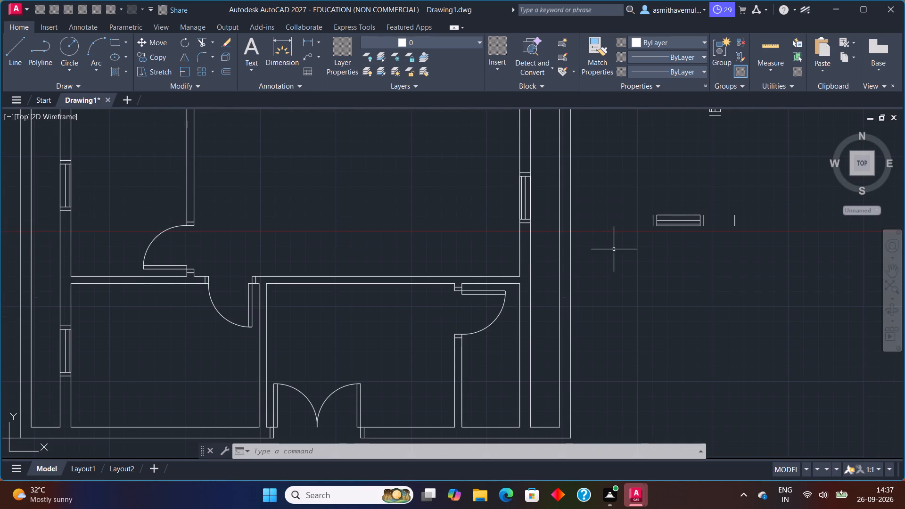
click(736, 218)
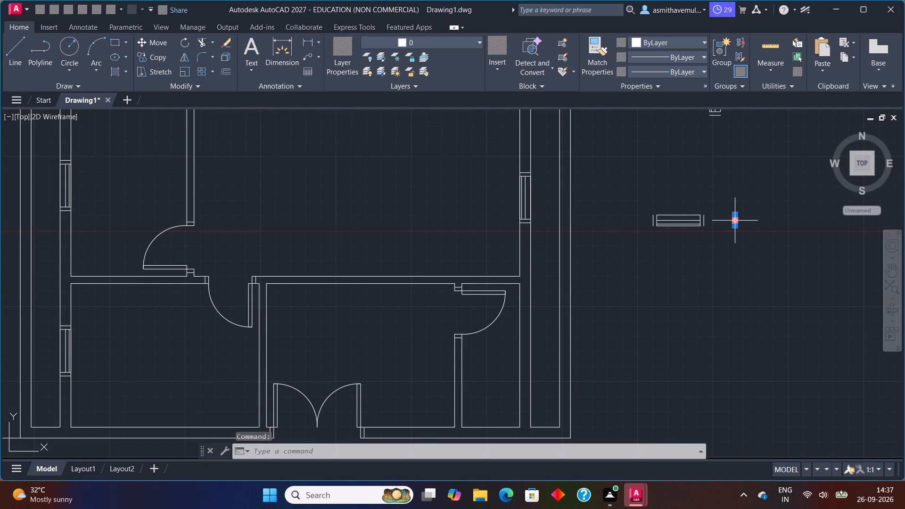
key(Delete)
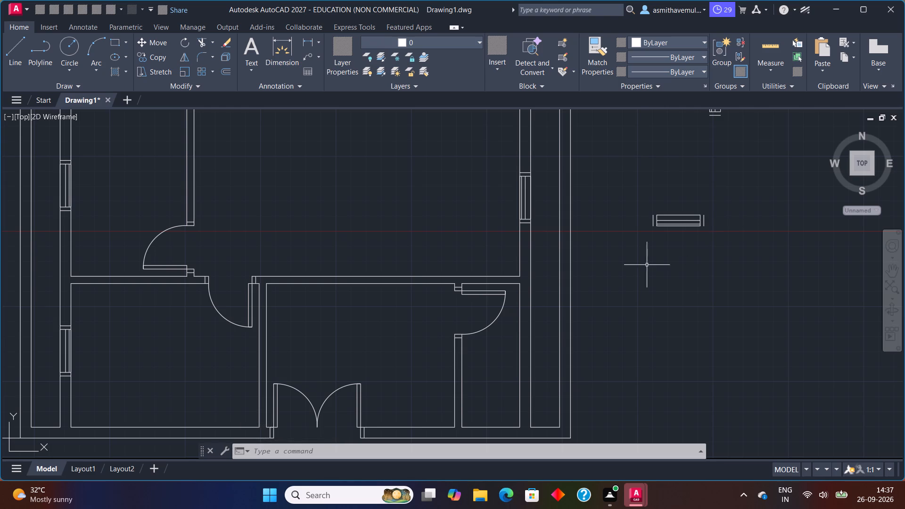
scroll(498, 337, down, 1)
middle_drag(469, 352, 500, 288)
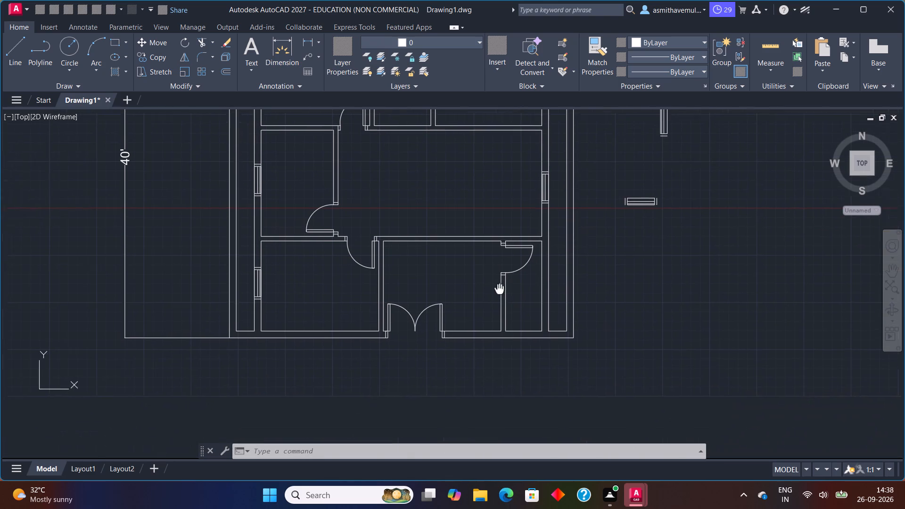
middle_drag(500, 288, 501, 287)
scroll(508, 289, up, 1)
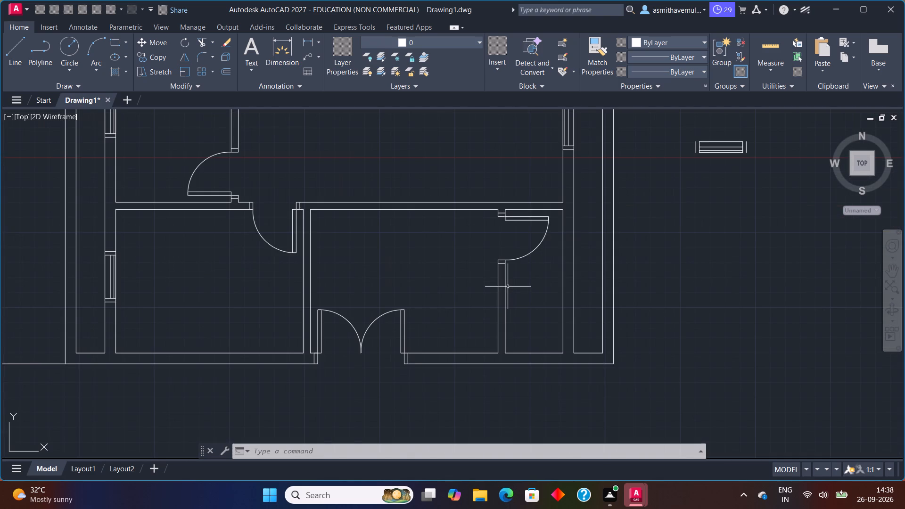
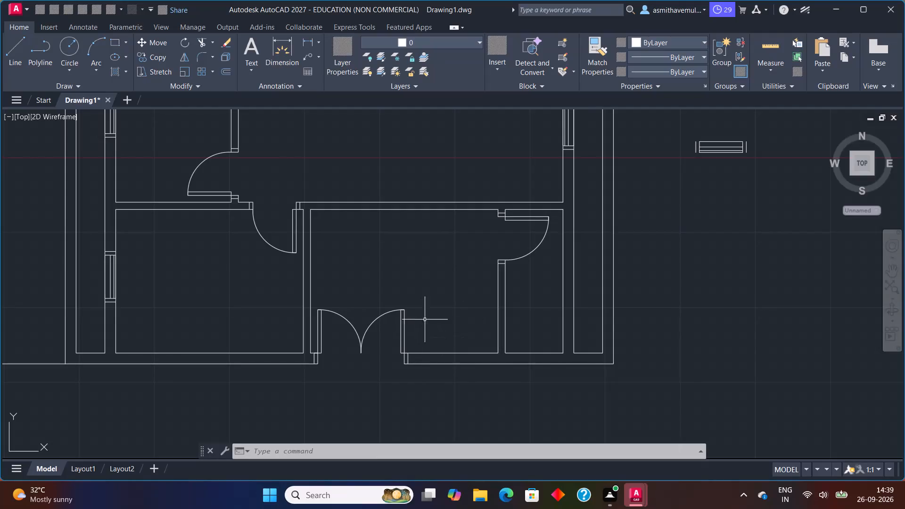
Rotate the horizontal spare window symbol 180 degrees about the lower end of its right short line.
middle_drag(621, 206, 502, 278)
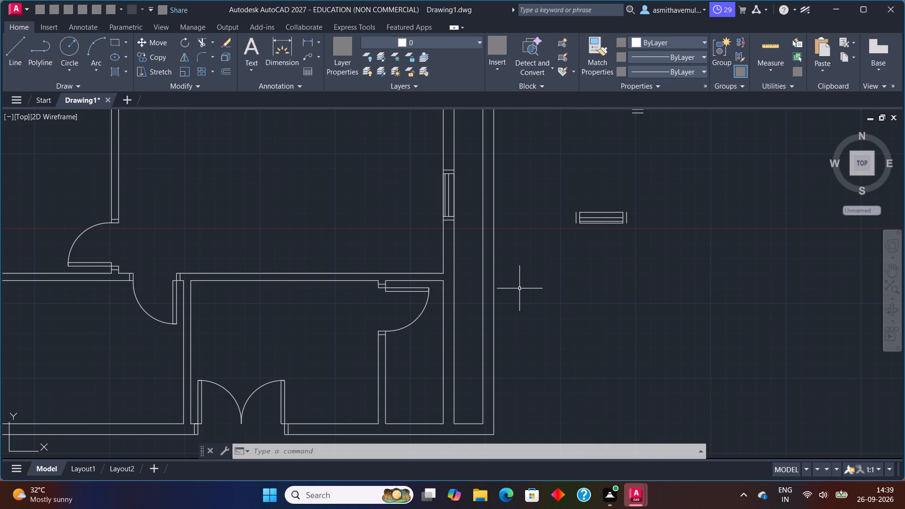
drag(642, 209, 600, 205)
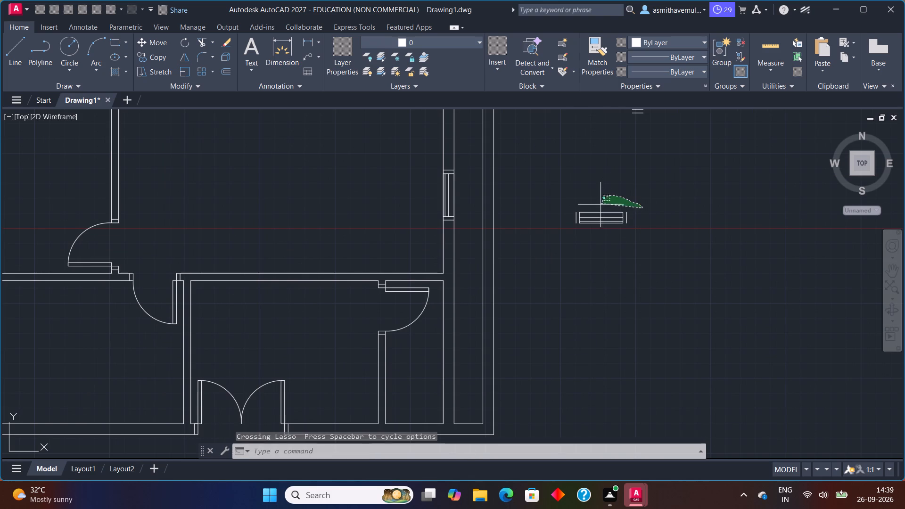
drag(600, 205, 617, 263)
key(r)
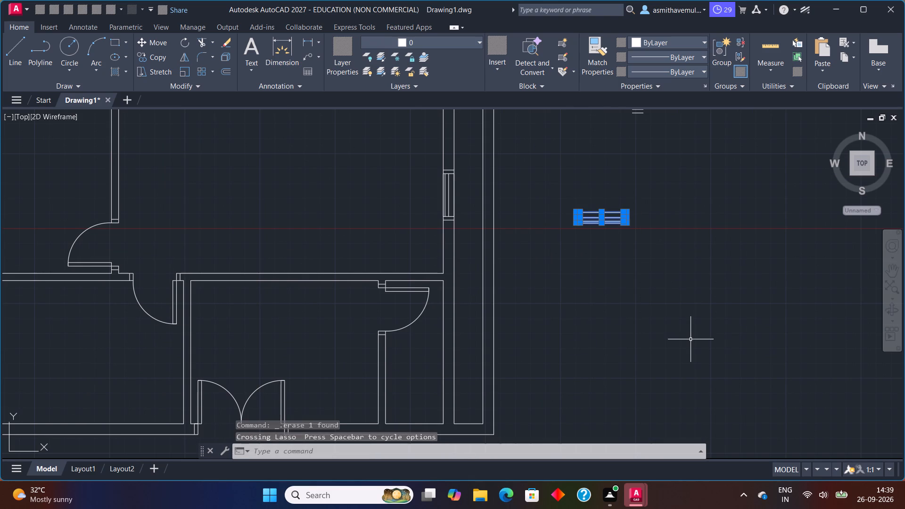
key(o)
key(Return)
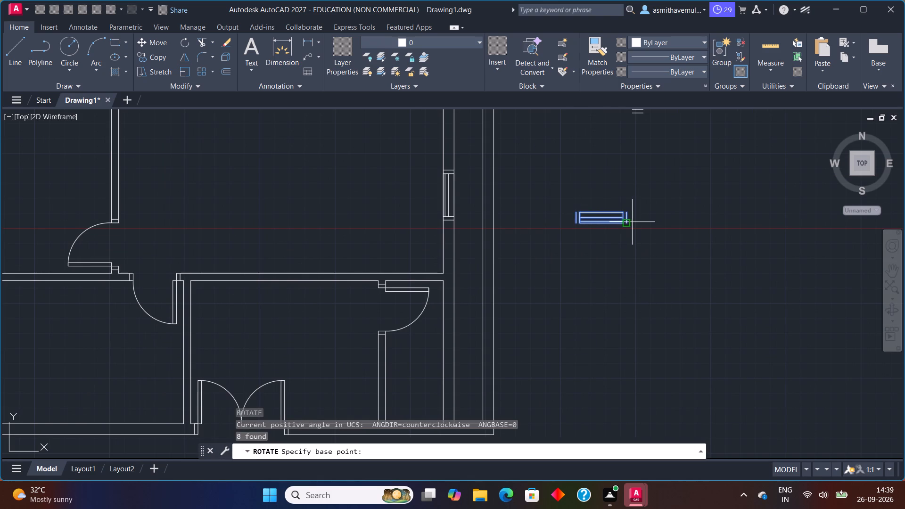
click(629, 224)
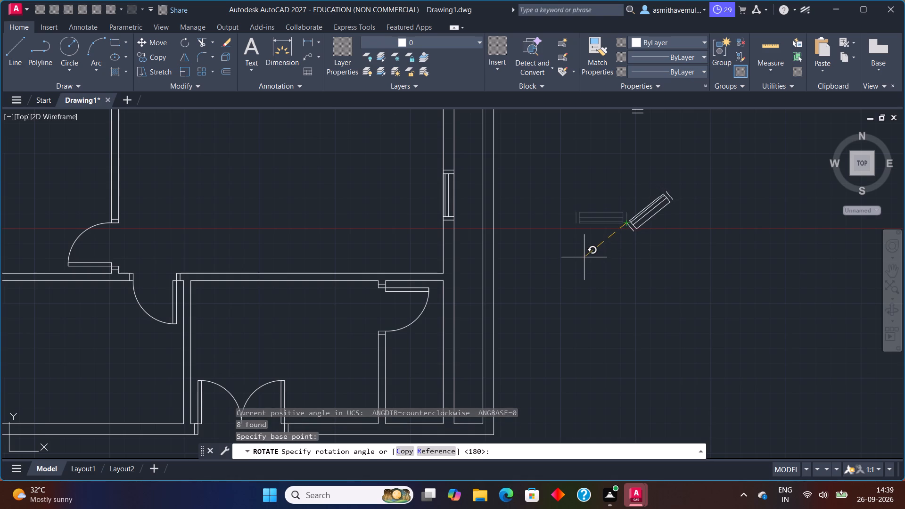
key(F8)
click(559, 243)
Move the rotated horizontal symbol by its upper-left corner into the bottom wall between the double door and the small lower-right room.
drag(700, 217, 578, 218)
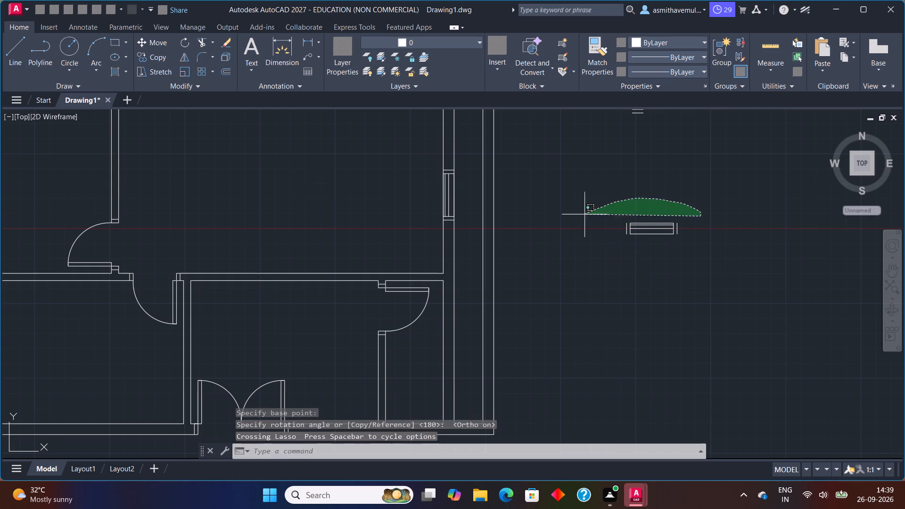
drag(578, 218, 751, 303)
key(m)
key(Return)
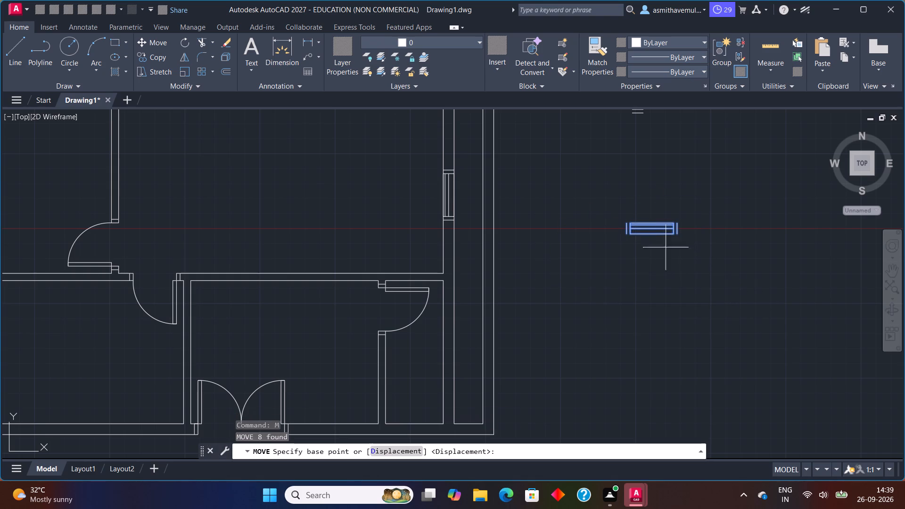
drag(631, 222, 610, 219)
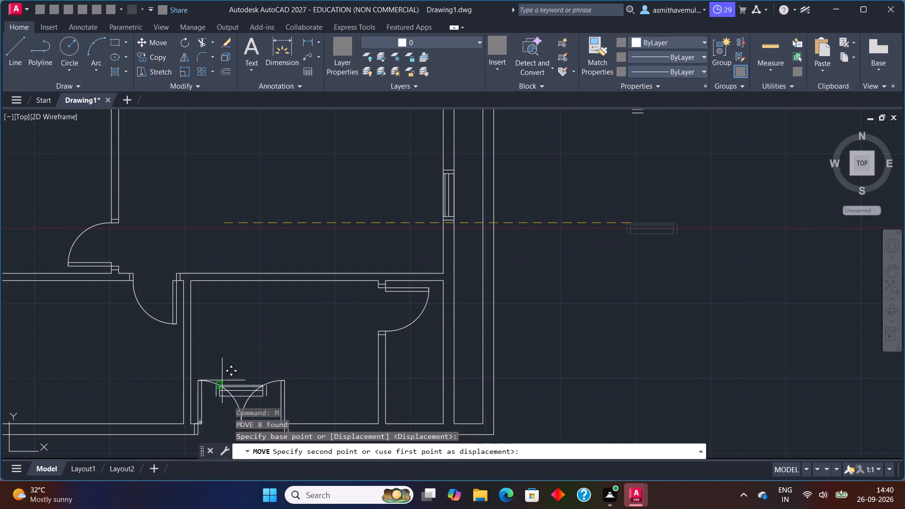
key(F8)
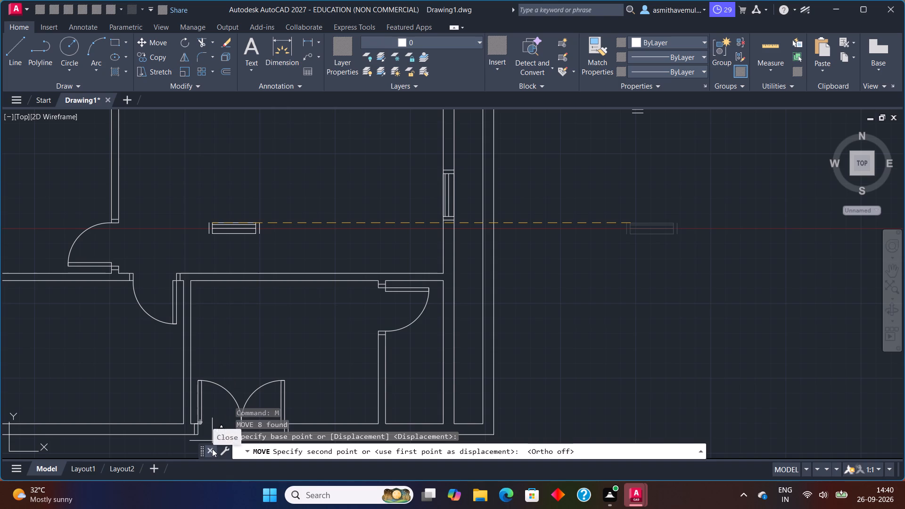
scroll(185, 391, down, 1)
middle_drag(182, 389, 304, 286)
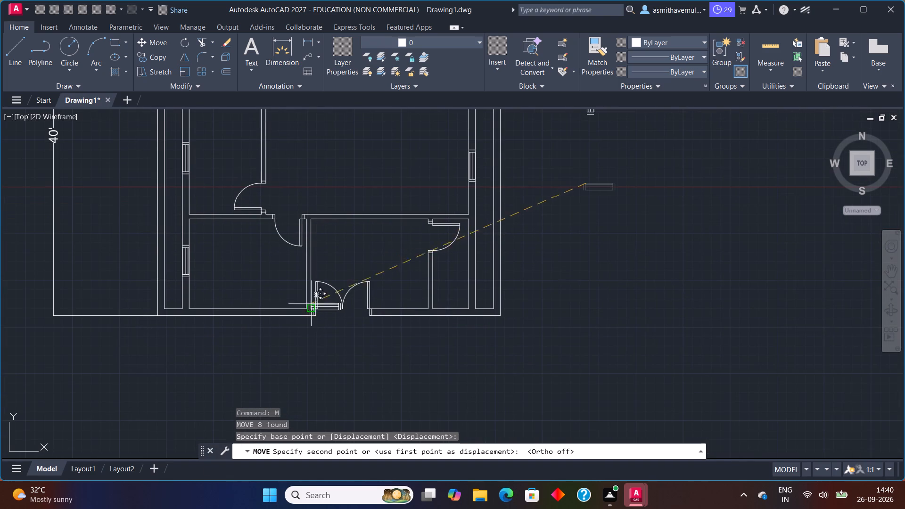
scroll(393, 353, up, 1)
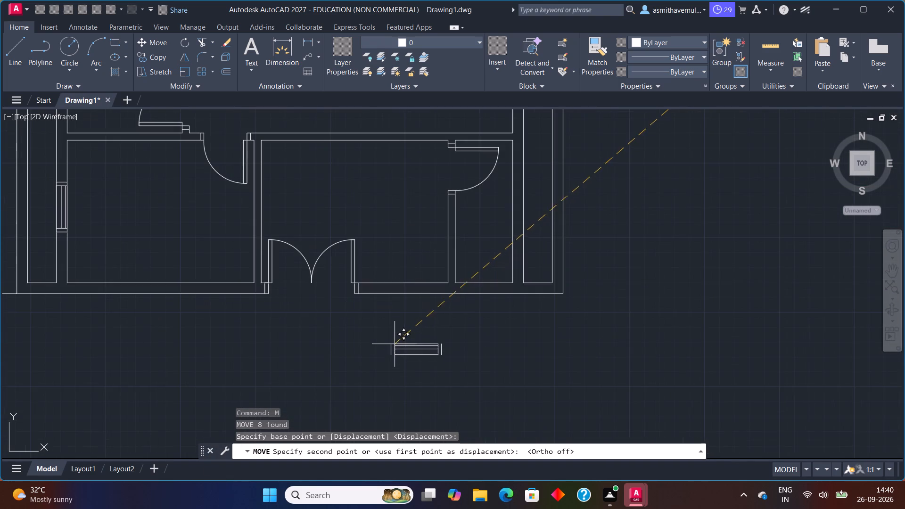
scroll(395, 320, up, 1)
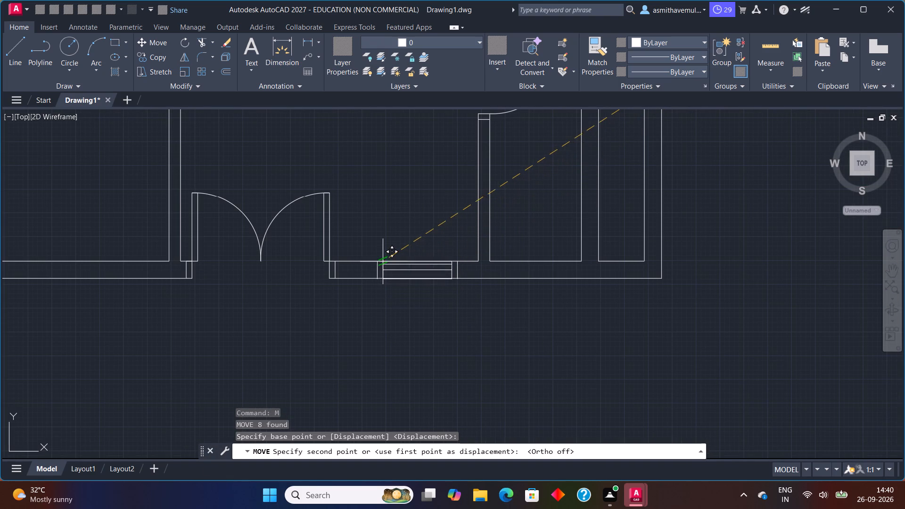
scroll(383, 261, up, 3)
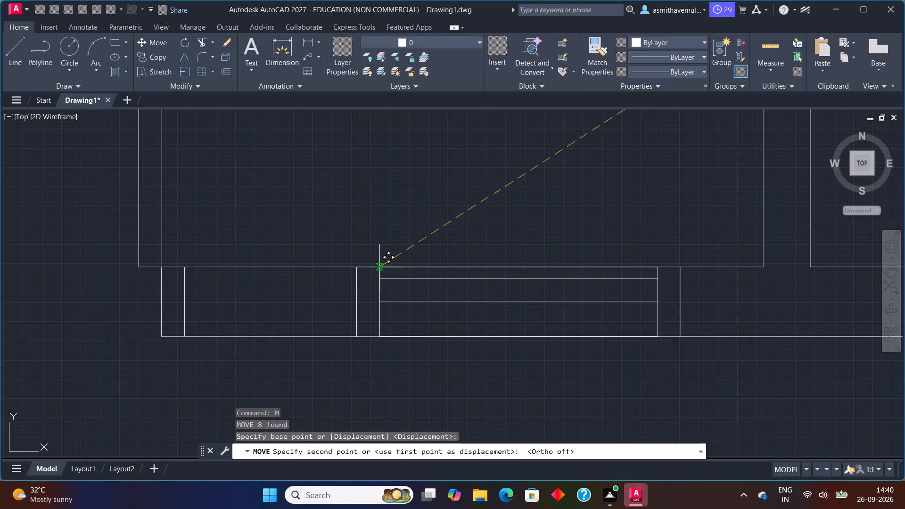
click(380, 268)
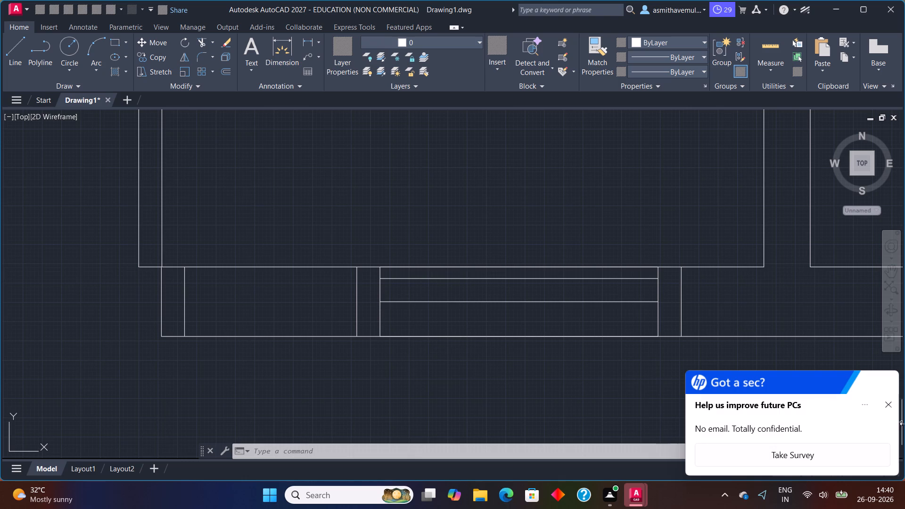
click(890, 401)
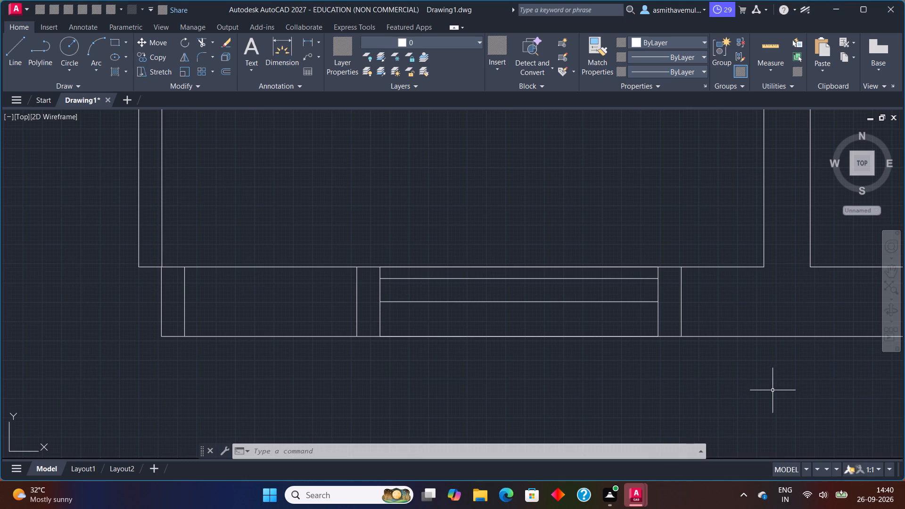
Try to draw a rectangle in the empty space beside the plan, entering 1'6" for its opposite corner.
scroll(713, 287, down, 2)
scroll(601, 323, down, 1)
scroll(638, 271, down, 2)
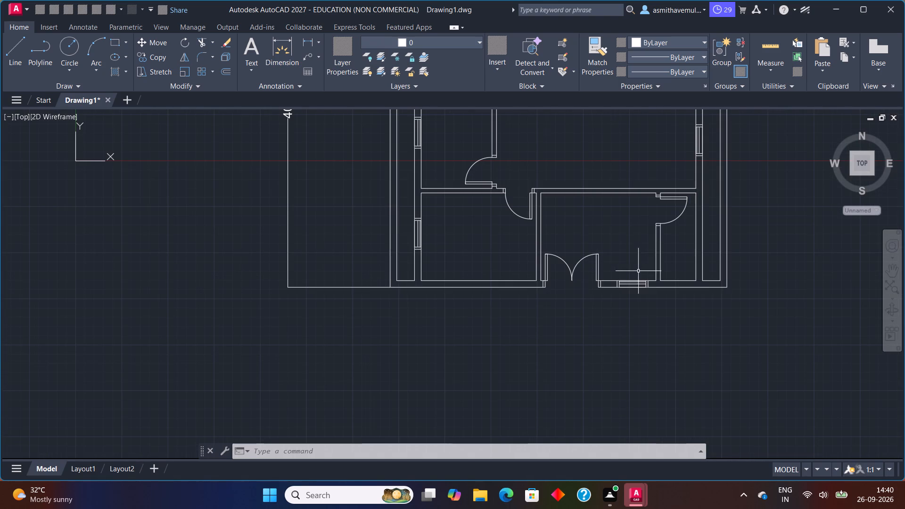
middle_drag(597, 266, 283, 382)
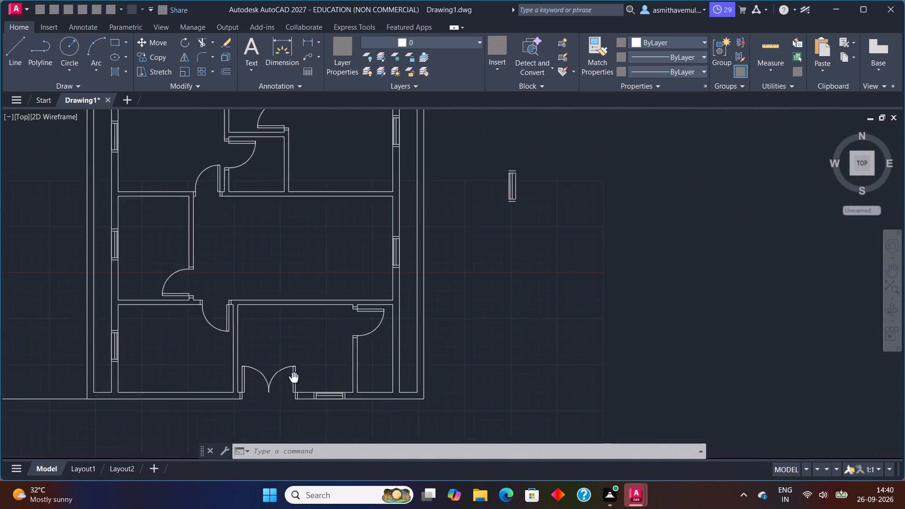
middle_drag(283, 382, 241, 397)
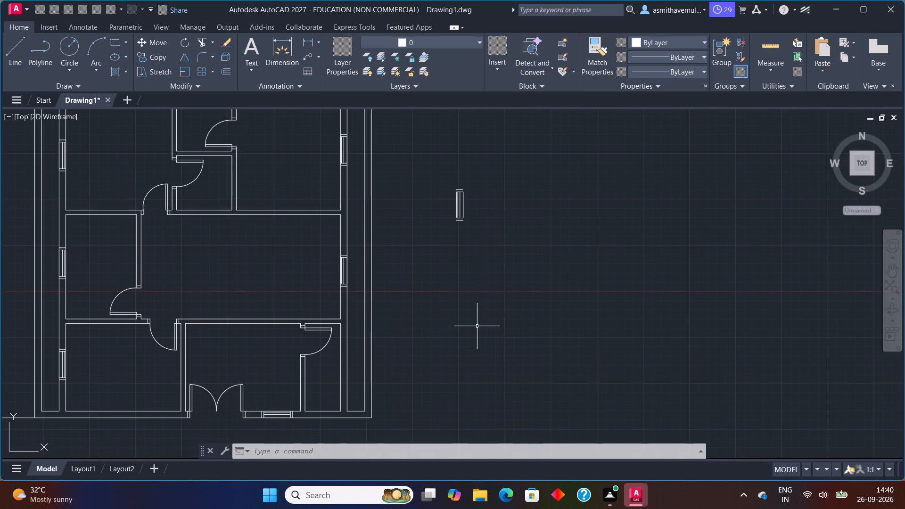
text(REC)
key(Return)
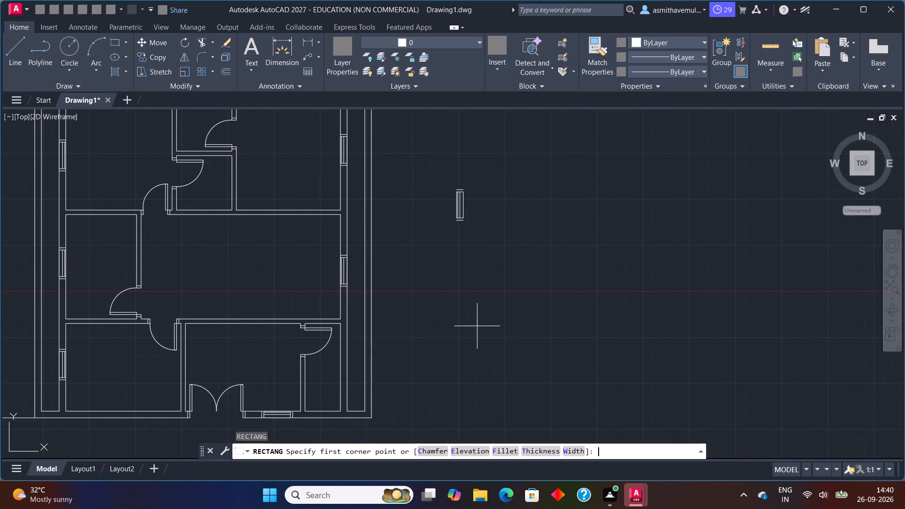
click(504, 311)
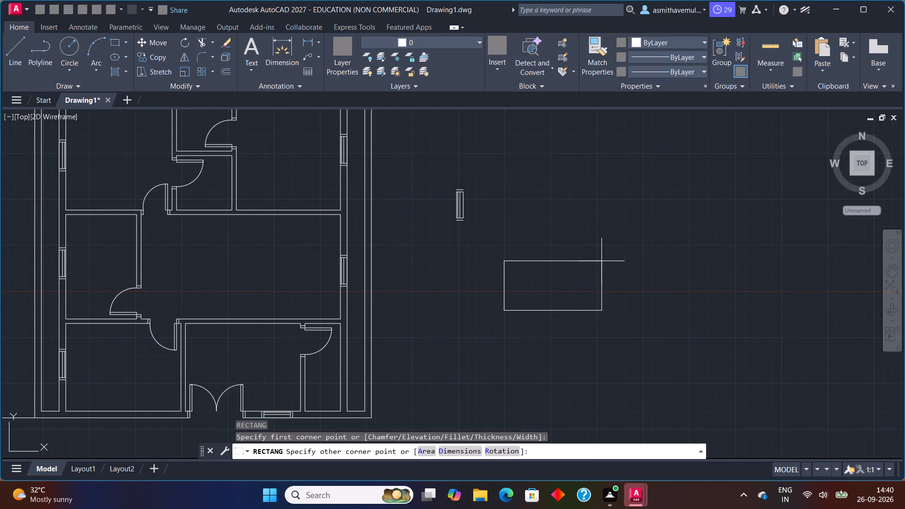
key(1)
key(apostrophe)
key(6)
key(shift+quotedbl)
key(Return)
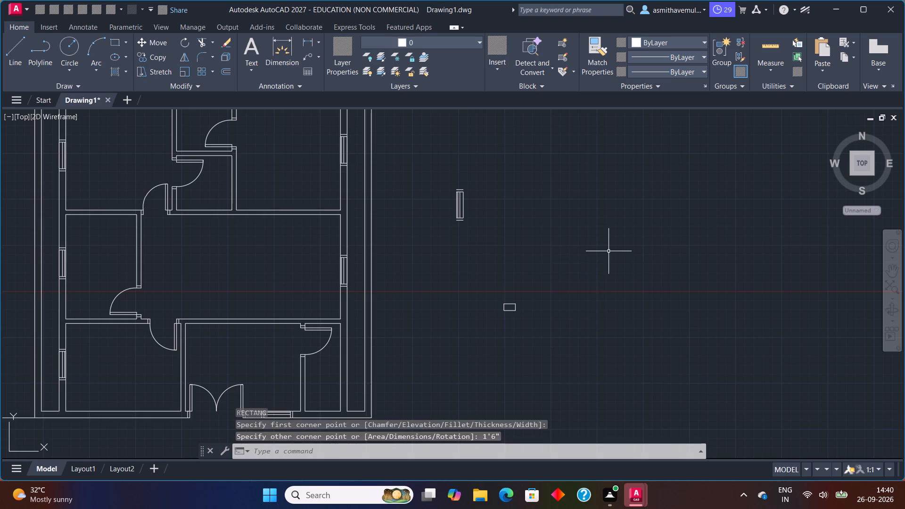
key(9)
Draw a rectangle 1'6" long and 9" wide in the empty space to the right of the plan.
text(REC)
key(Return)
click(606, 304)
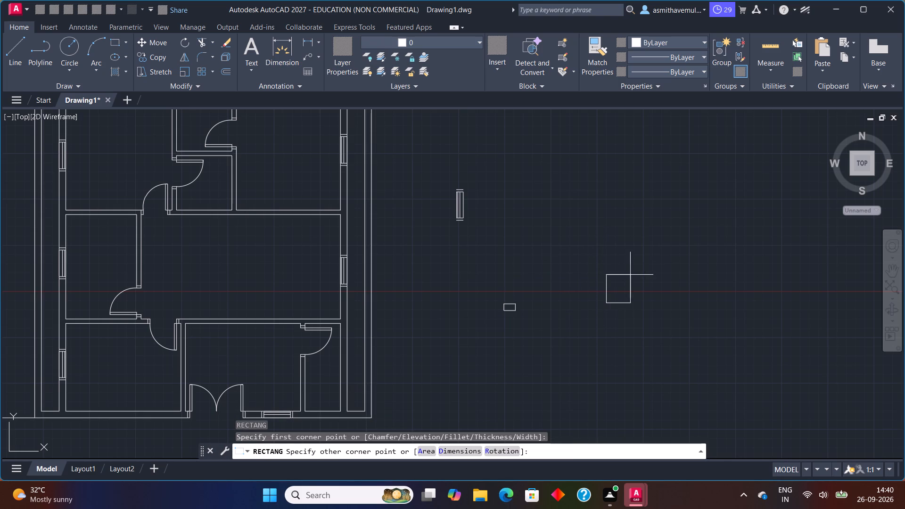
key(d)
key(Return)
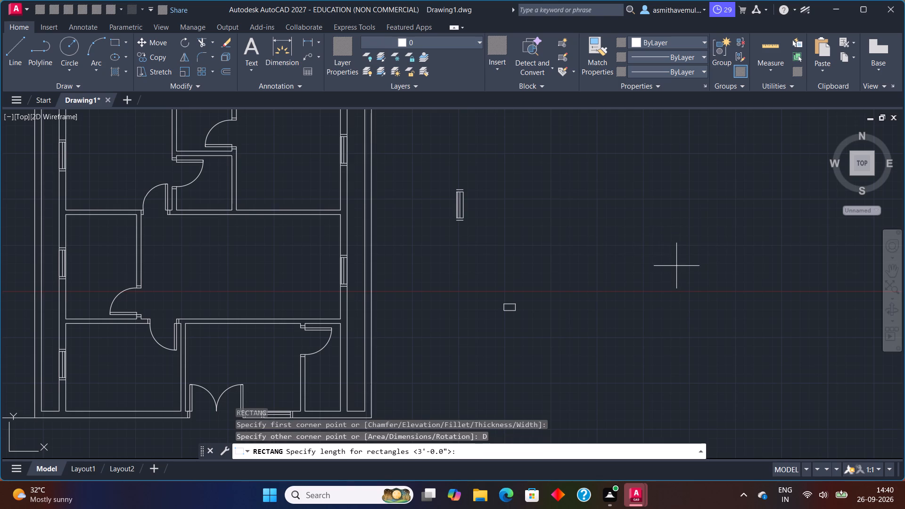
key(1)
text('6)
key(shift+quotedbl)
key(Return)
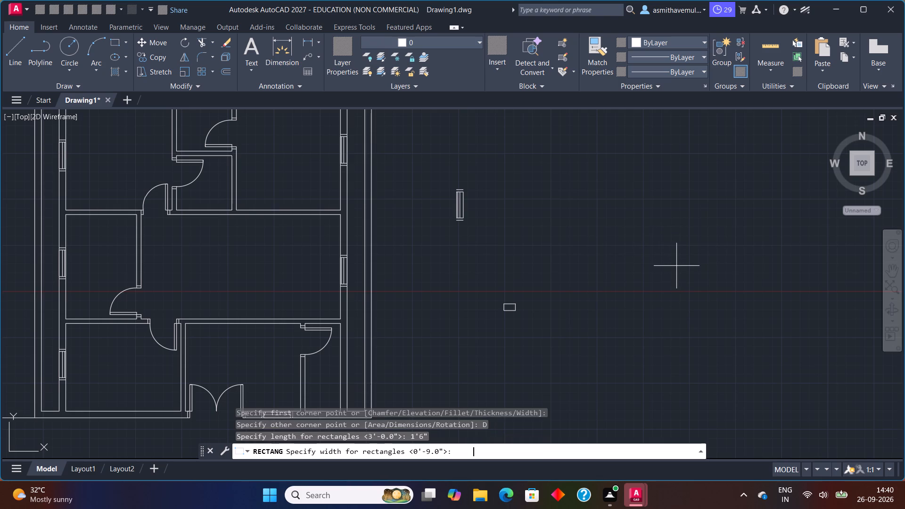
key(9)
key(shift+quotedbl)
key(Return)
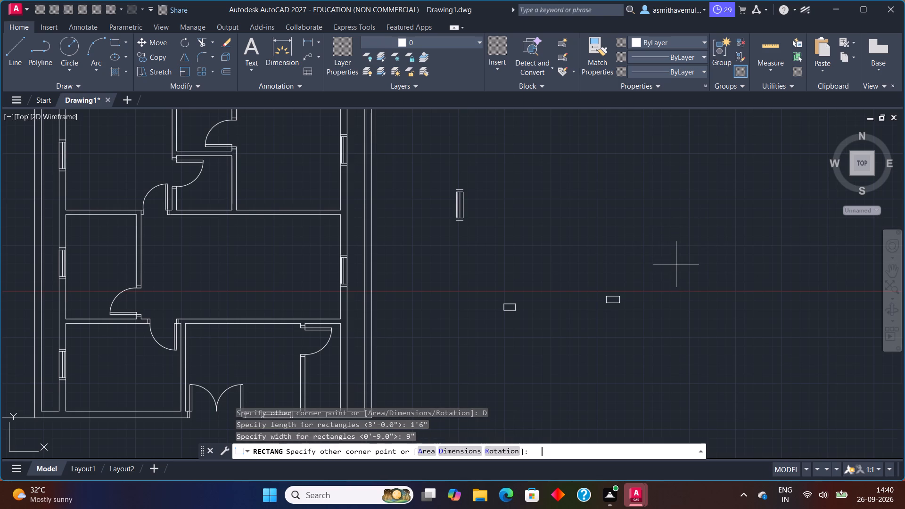
click(676, 263)
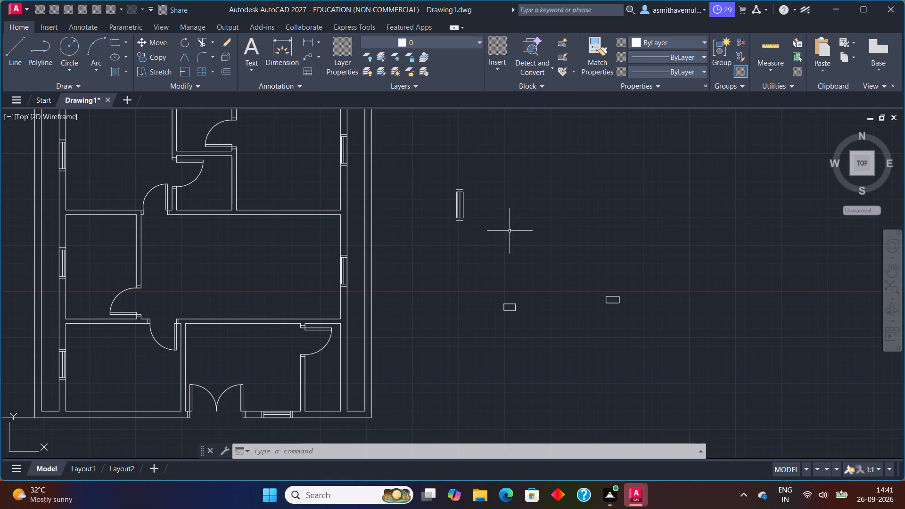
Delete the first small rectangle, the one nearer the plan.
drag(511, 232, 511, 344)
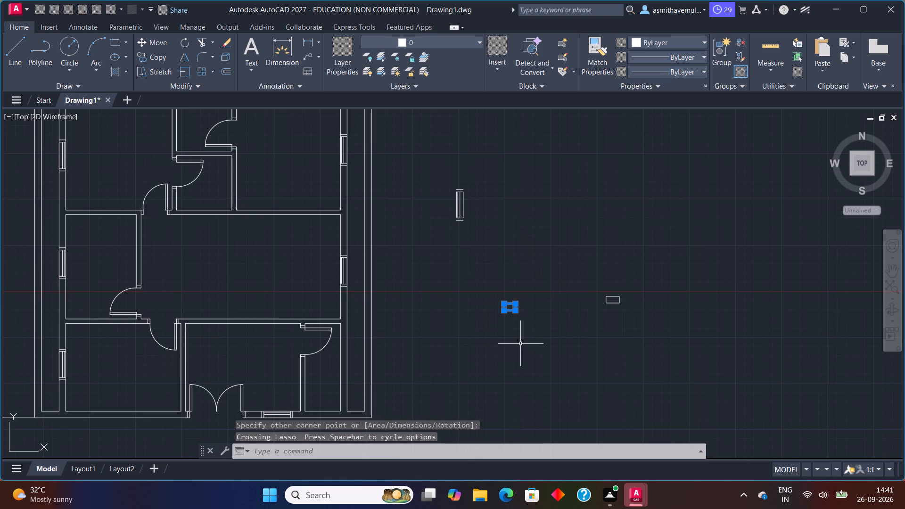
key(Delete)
Explode the 1'6" by 9" rectangle into separate lines.
scroll(649, 327, up, 2)
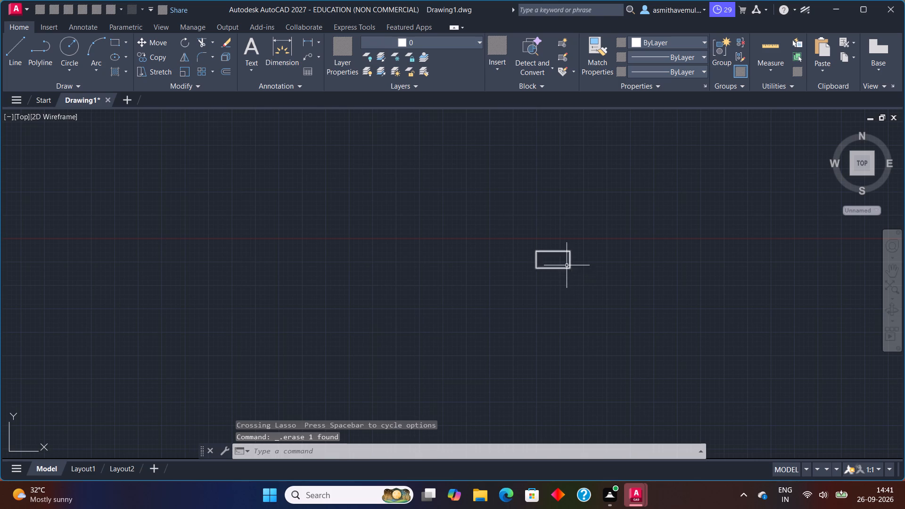
click(561, 267)
click(561, 273)
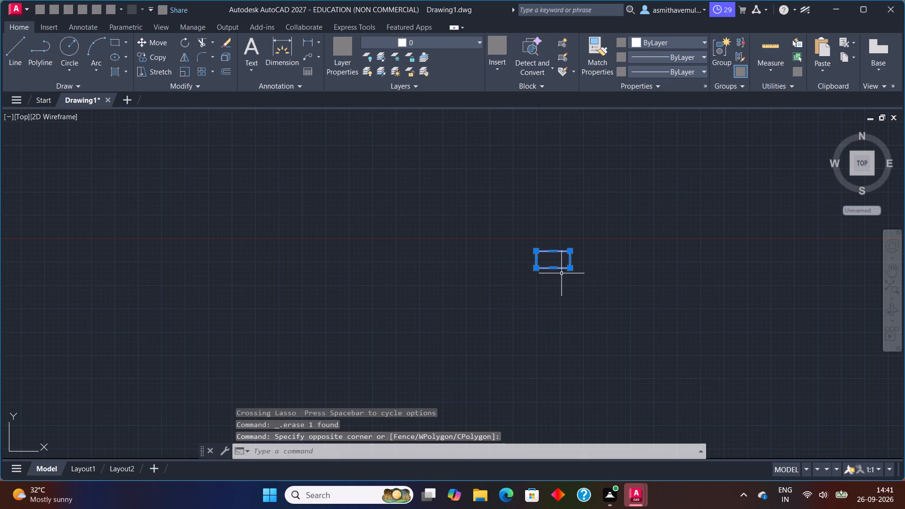
key(x)
key(Return)
Offset both short sides of the 1'6" by 9" rectangle outward by 3".
key(o)
key(Return)
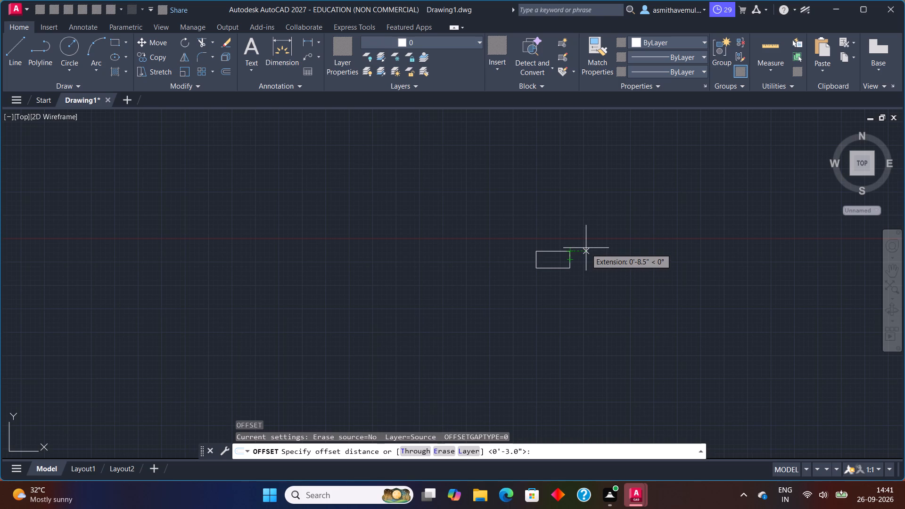
key(3)
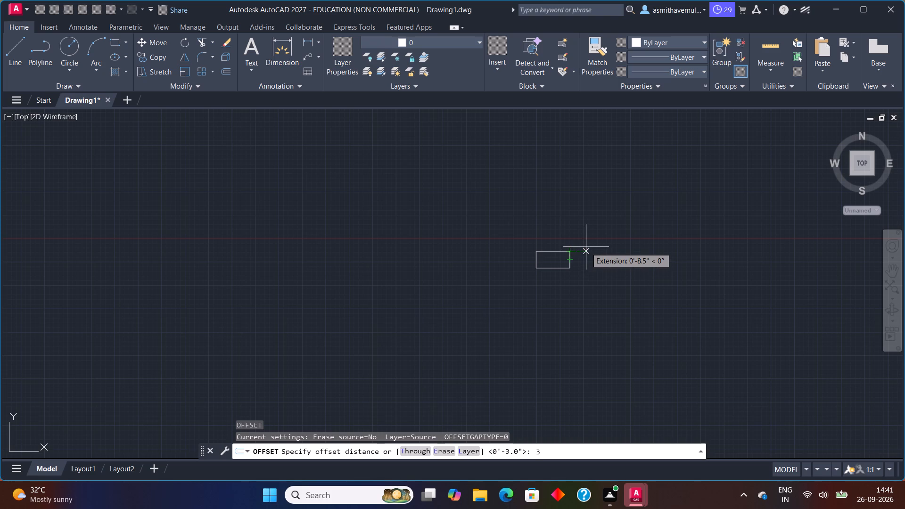
key(shift+quotedbl)
key(Return)
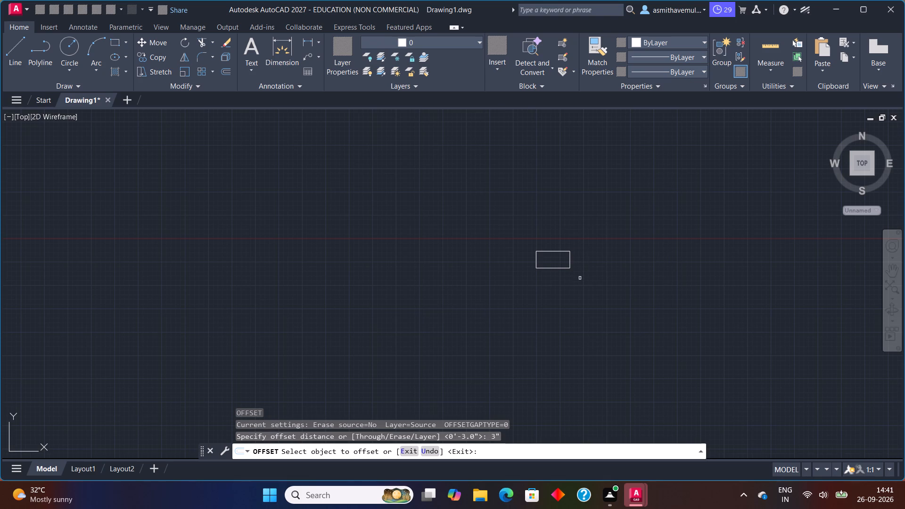
scroll(580, 278, up, 1)
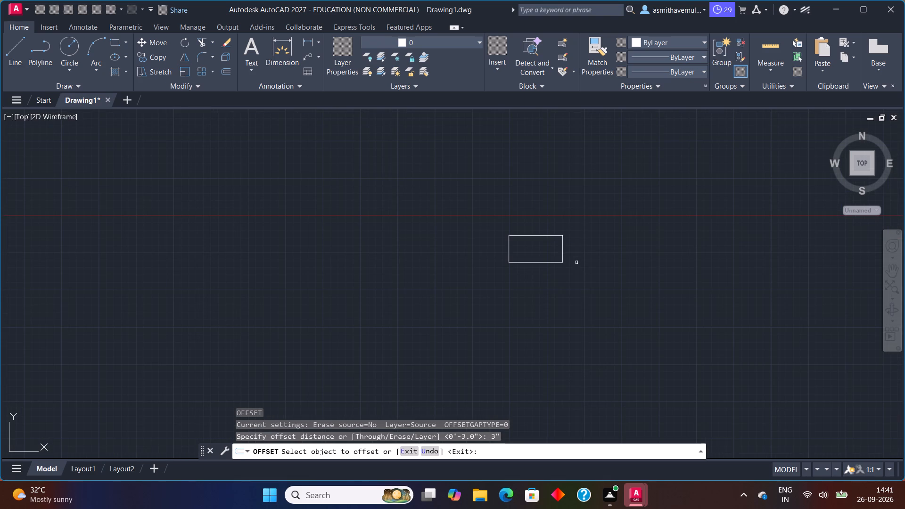
click(562, 249)
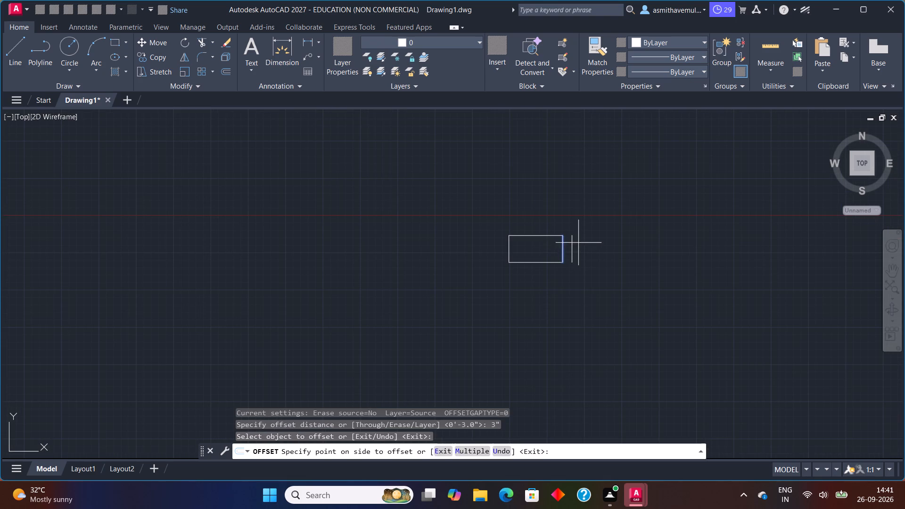
click(578, 243)
click(508, 253)
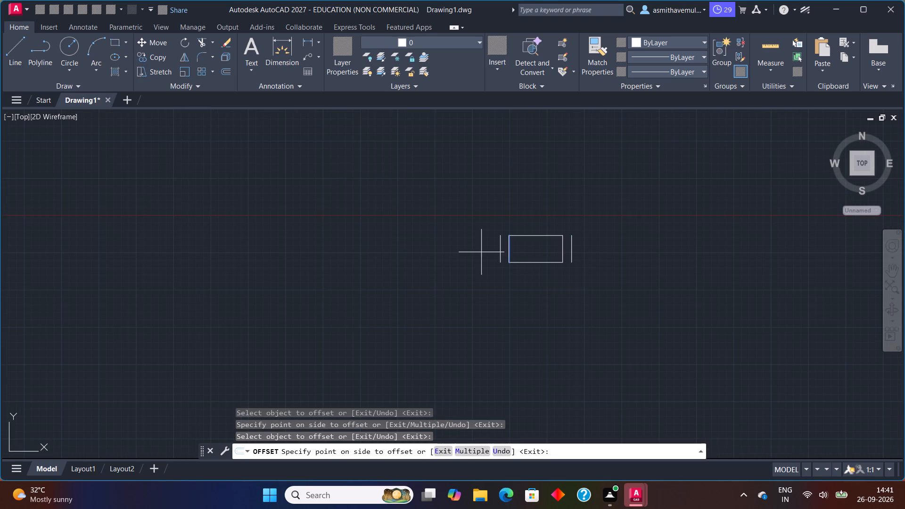
click(478, 253)
key(Escape)
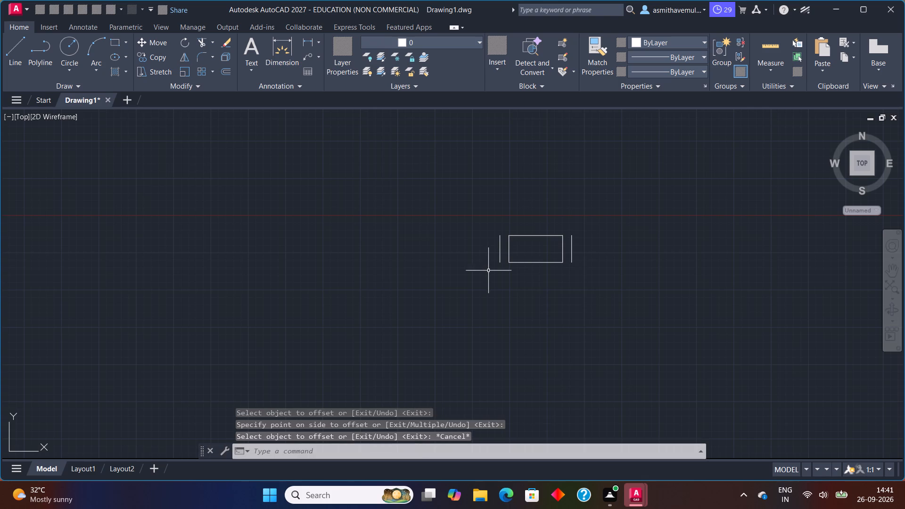
Draw a line across the small rectangle joining the midpoints of its two short sides.
key(l)
key(Return)
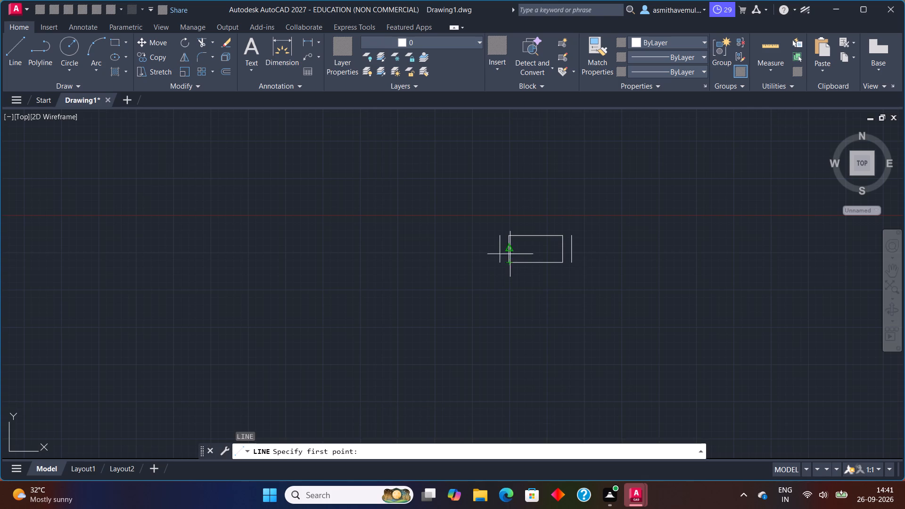
click(510, 249)
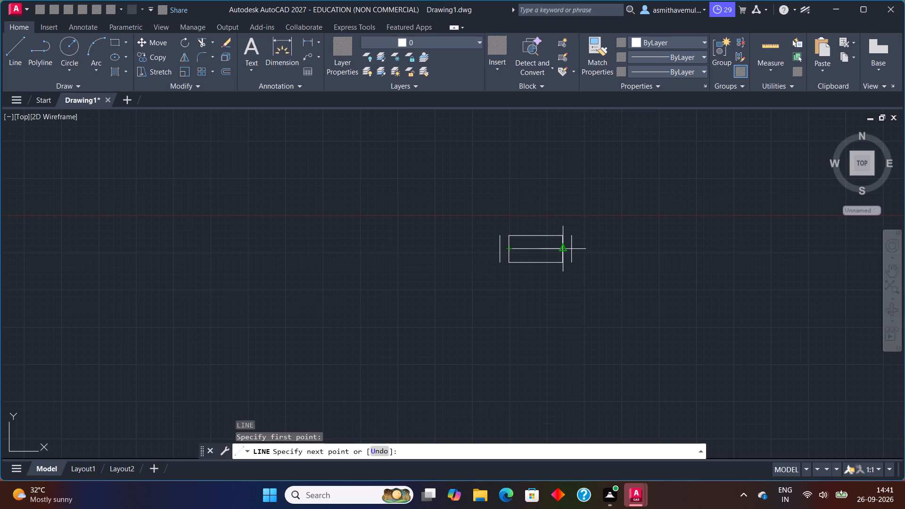
click(565, 246)
key(Escape)
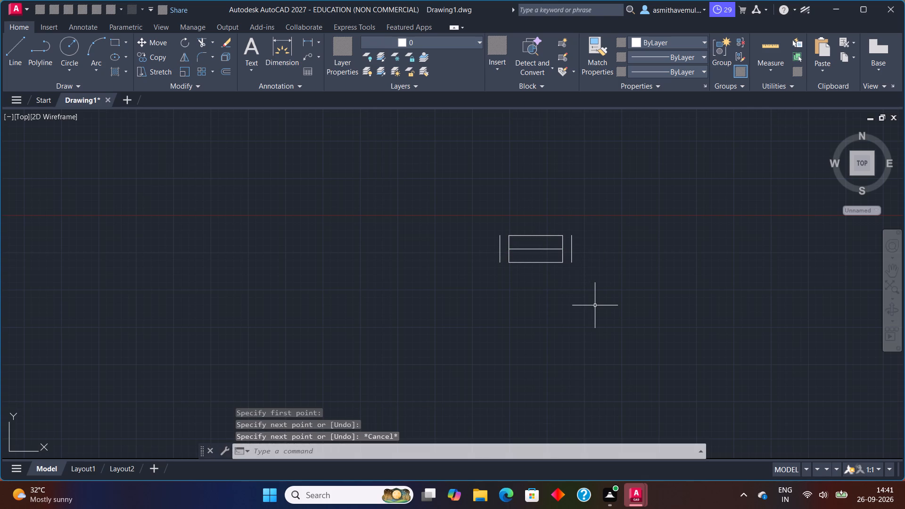
Offset the rectangle's middle line 3" toward its lower long side.
key(o)
key(Return)
key(3)
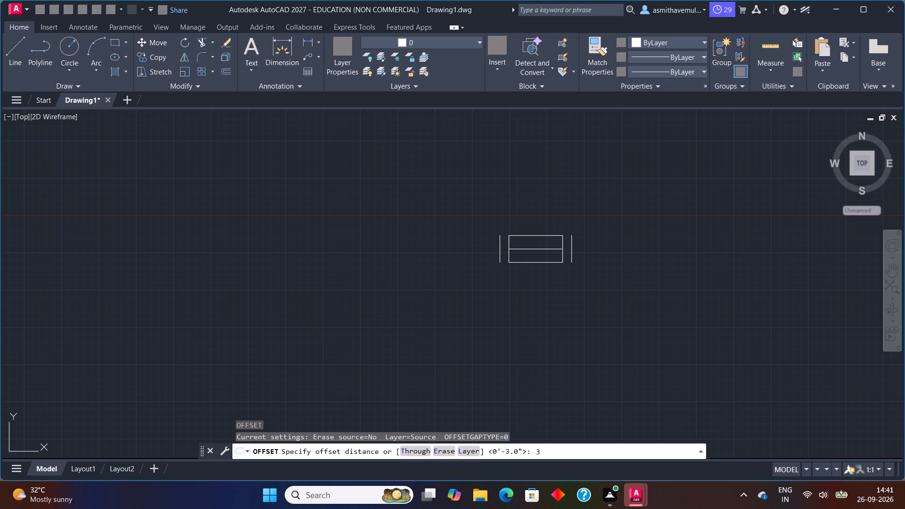
key(shift+quotedbl)
key(Return)
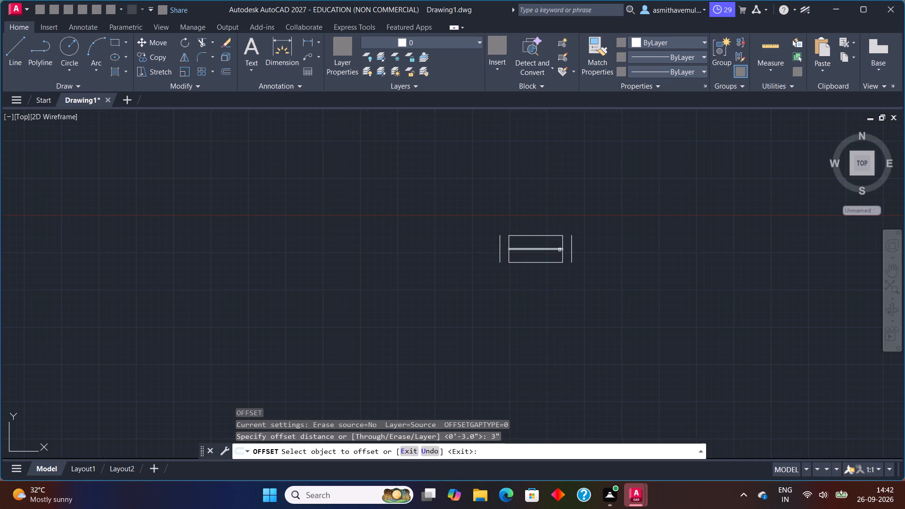
click(559, 249)
click(559, 259)
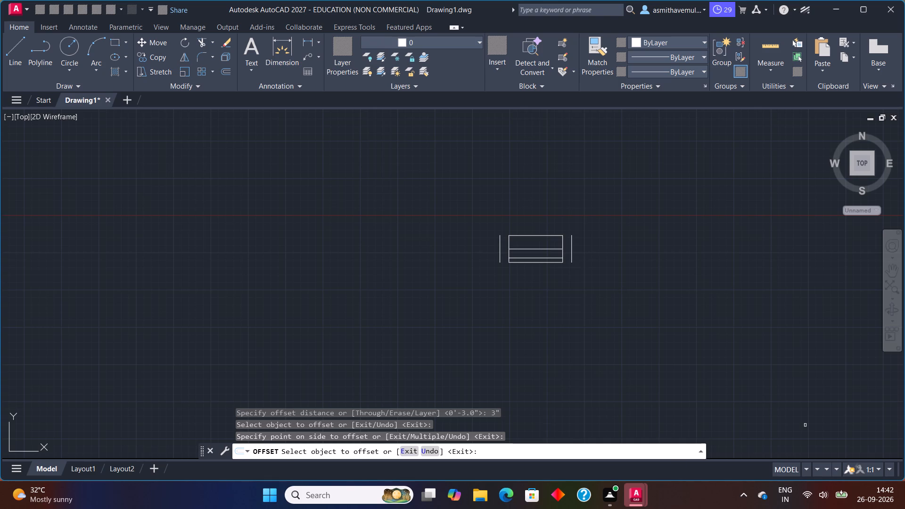
key(Escape)
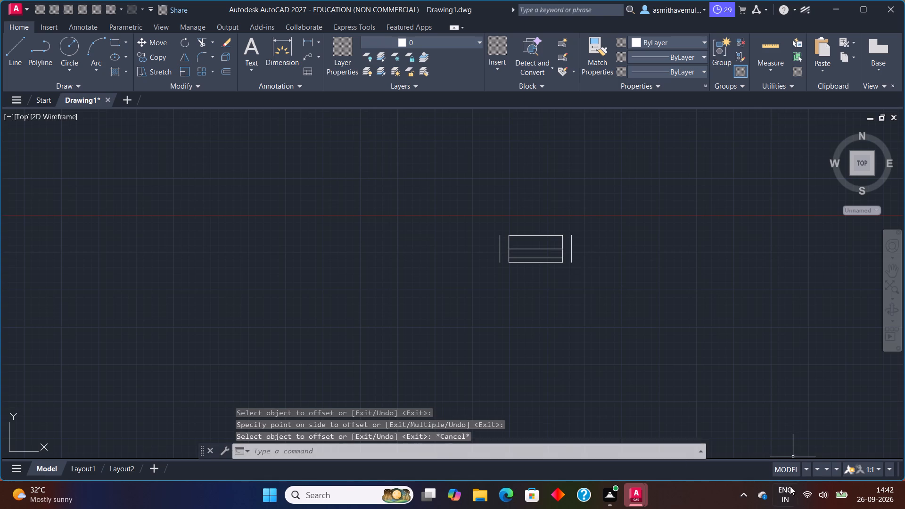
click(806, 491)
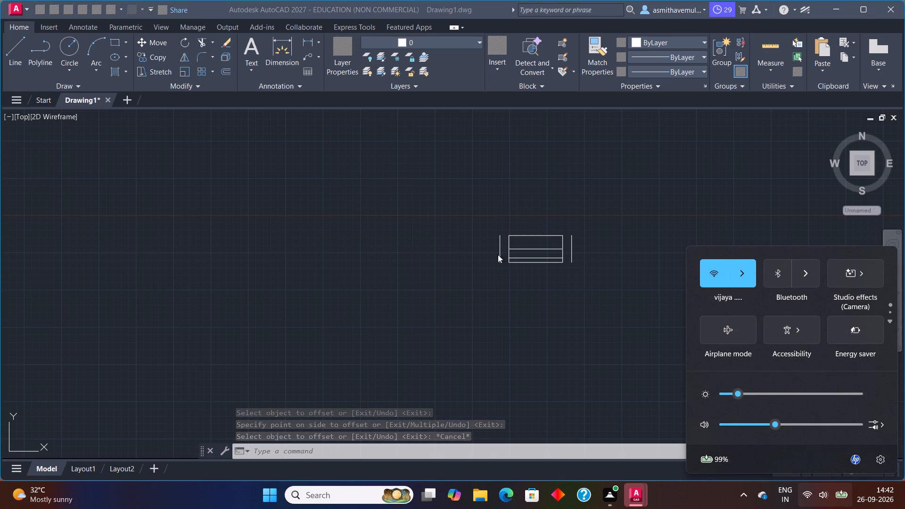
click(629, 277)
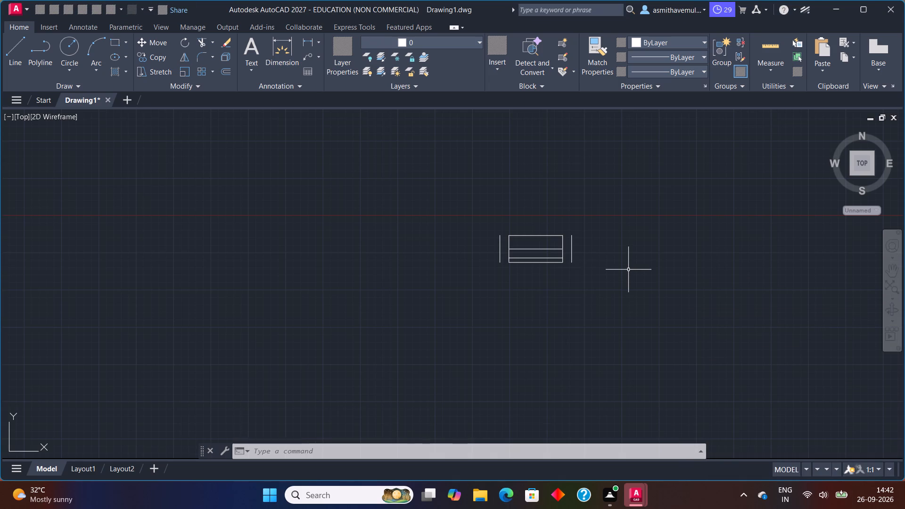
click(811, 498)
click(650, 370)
Move the whole small window symbol closer to the plan, just outside its right-hand outer wall.
drag(651, 278, 375, 240)
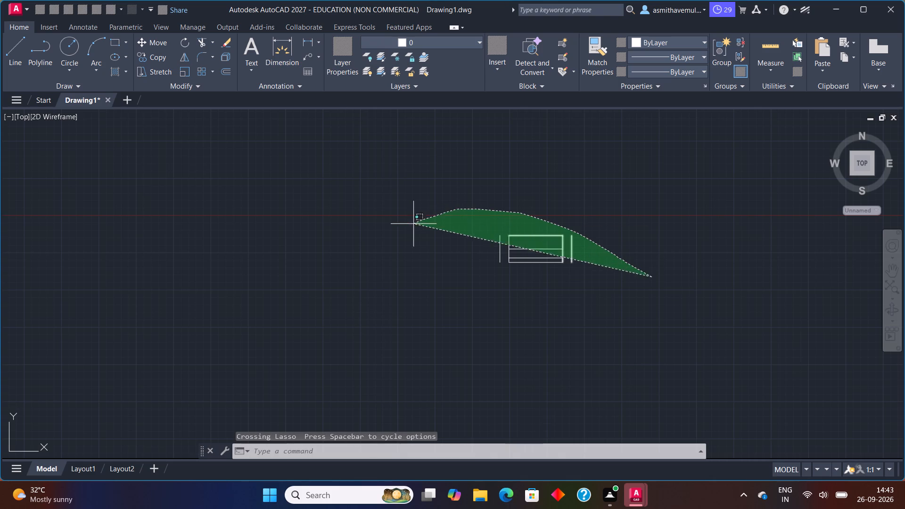
drag(375, 240, 372, 296)
key(m)
key(Return)
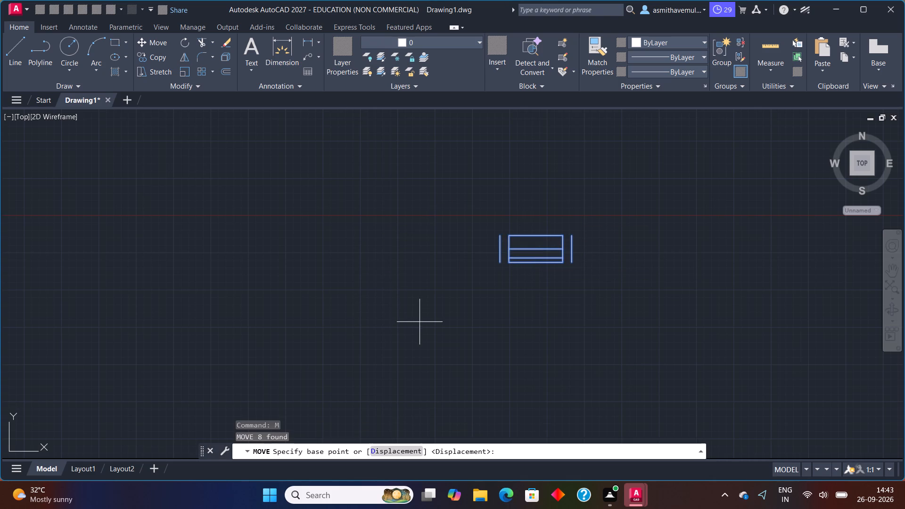
click(503, 262)
scroll(362, 299, down, 2)
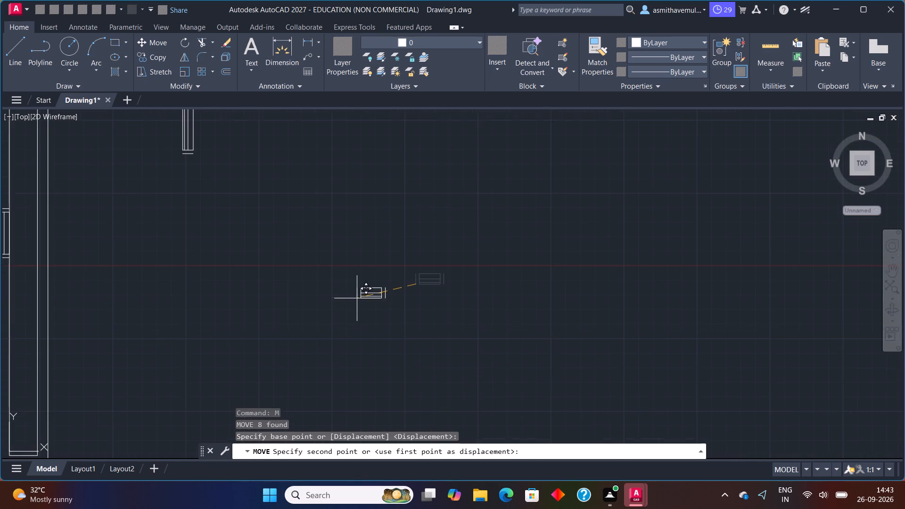
middle_drag(346, 296, 655, 246)
click(469, 278)
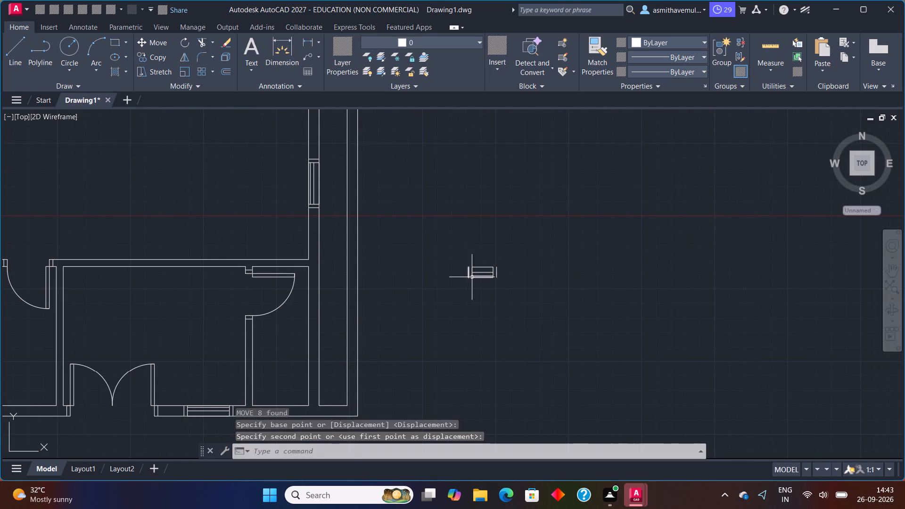
Copy the small window symbol twice into the empty space farther from the plan, one copy above the other.
drag(568, 275, 458, 295)
scroll(477, 294, up, 1)
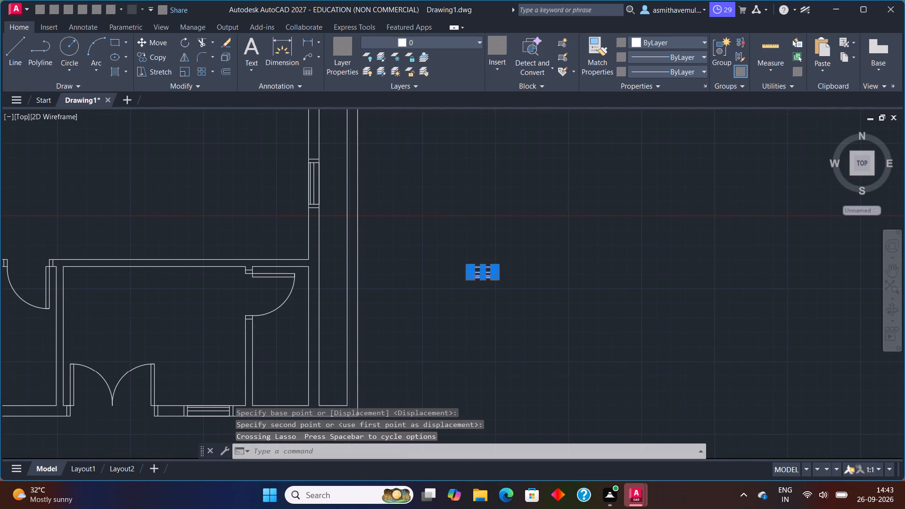
scroll(477, 293, up, 1)
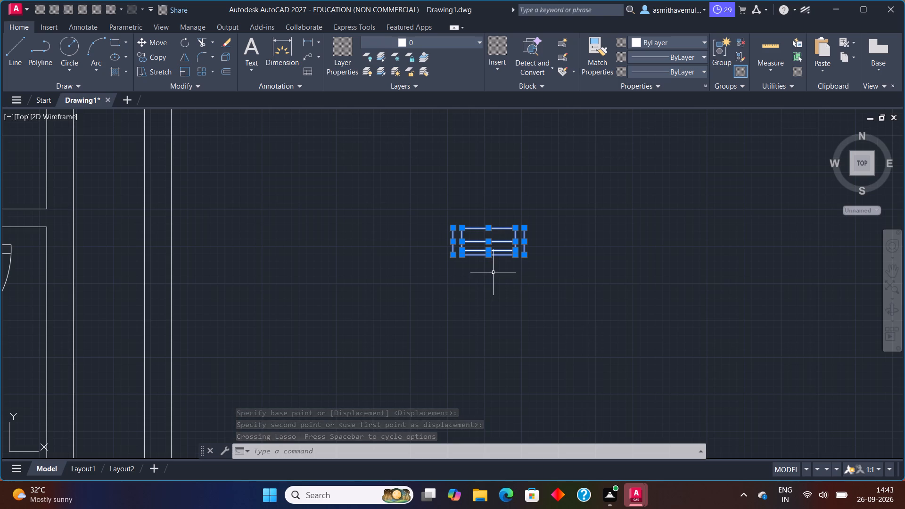
key(r)
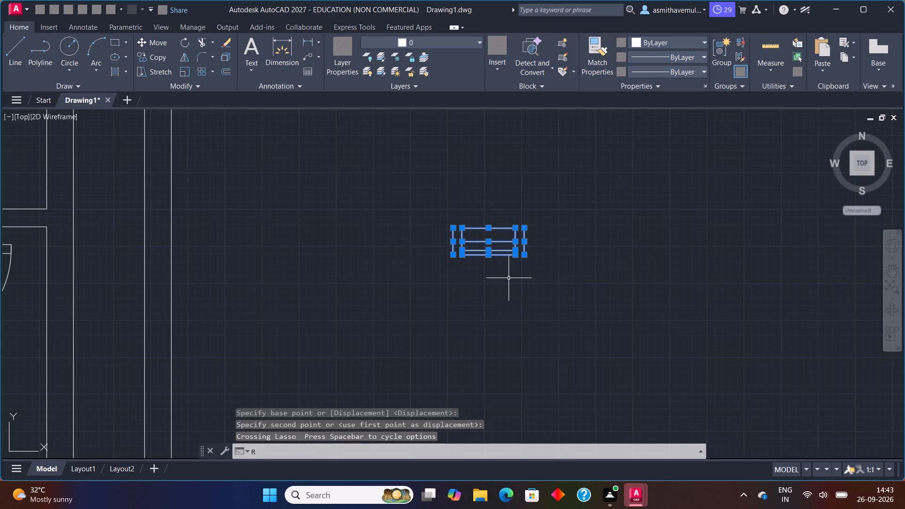
key(BackSpace)
key(c)
key(o)
text(PY)
key(Return)
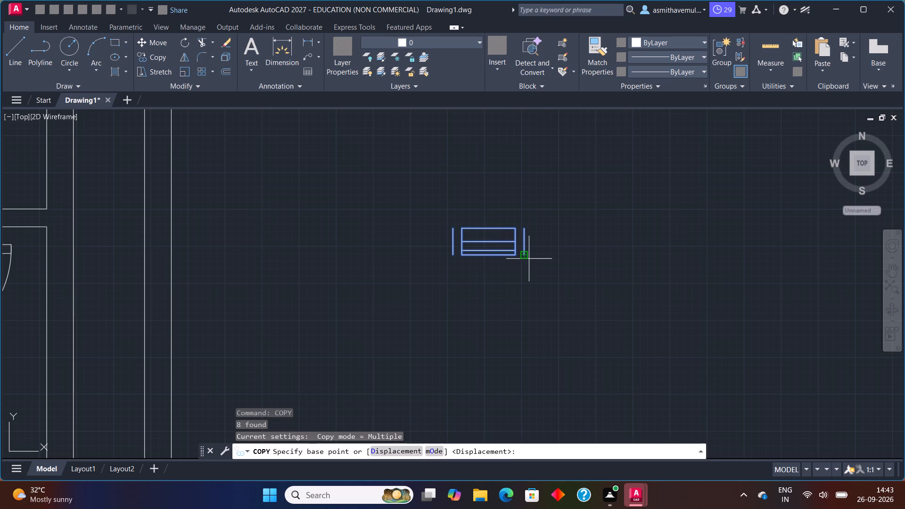
click(527, 258)
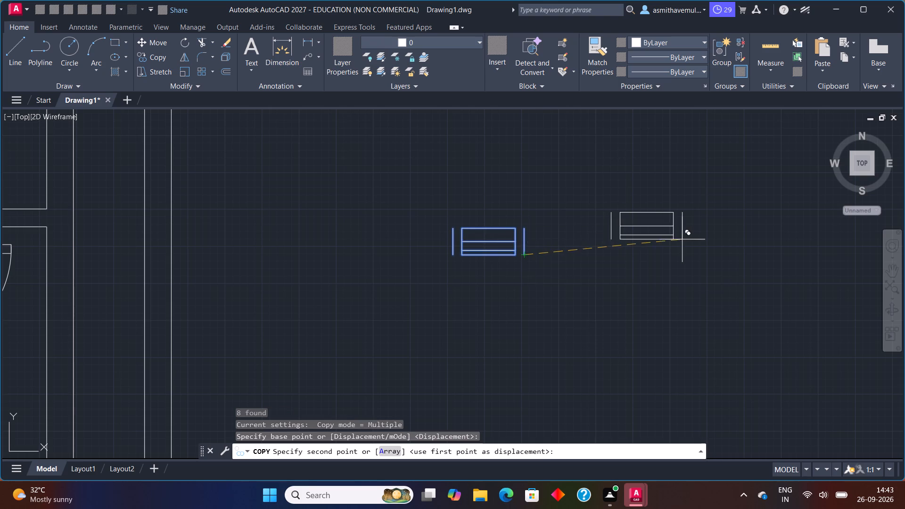
click(688, 240)
click(676, 306)
key(Escape)
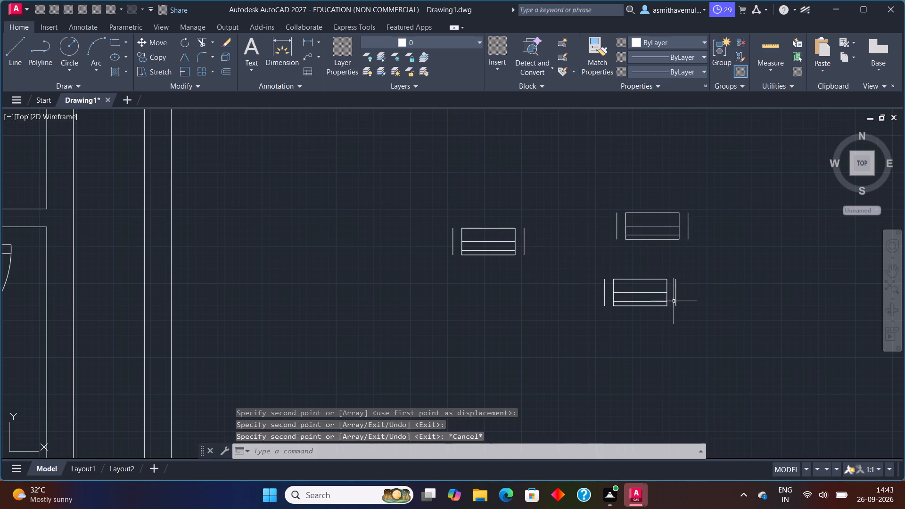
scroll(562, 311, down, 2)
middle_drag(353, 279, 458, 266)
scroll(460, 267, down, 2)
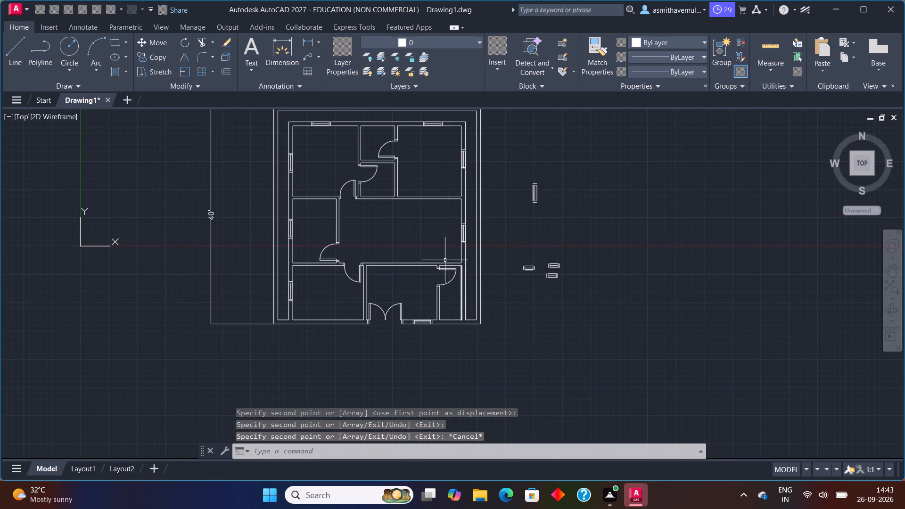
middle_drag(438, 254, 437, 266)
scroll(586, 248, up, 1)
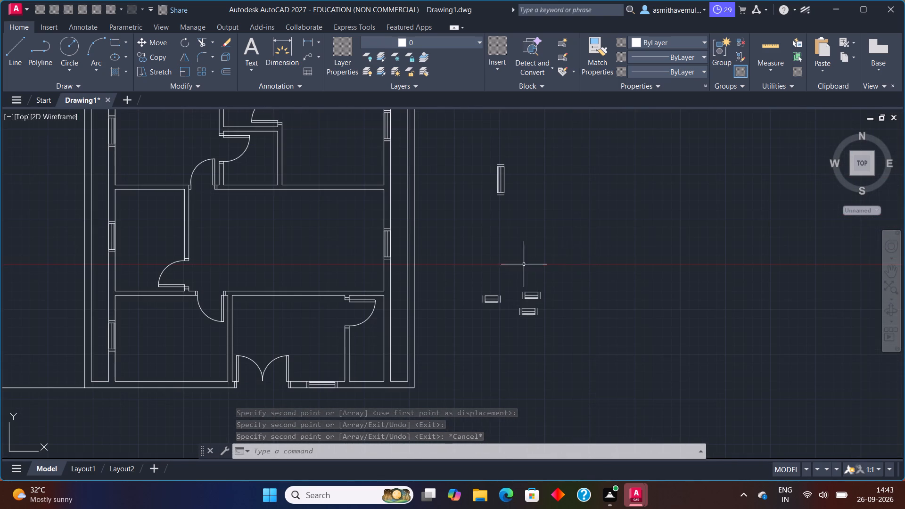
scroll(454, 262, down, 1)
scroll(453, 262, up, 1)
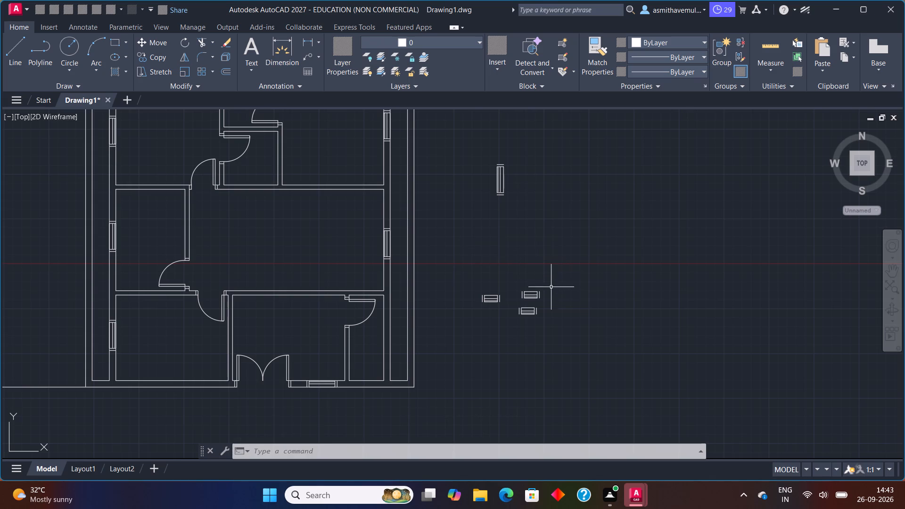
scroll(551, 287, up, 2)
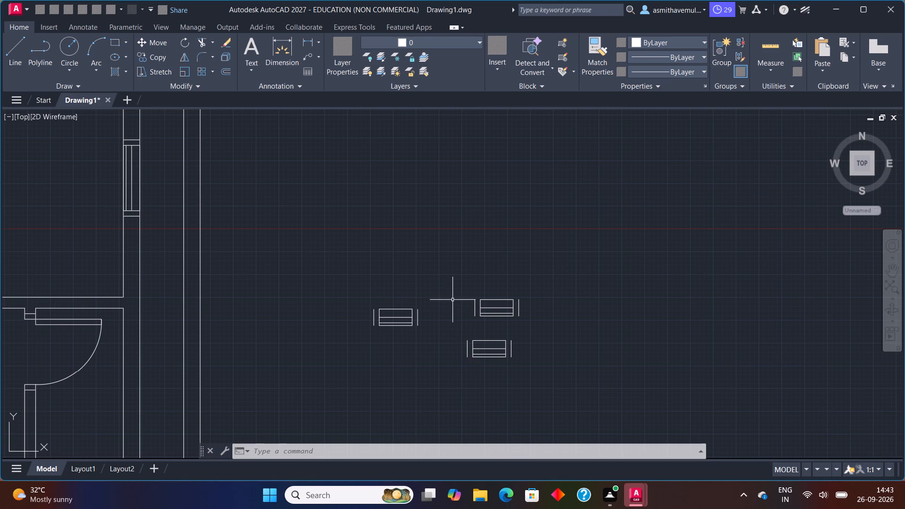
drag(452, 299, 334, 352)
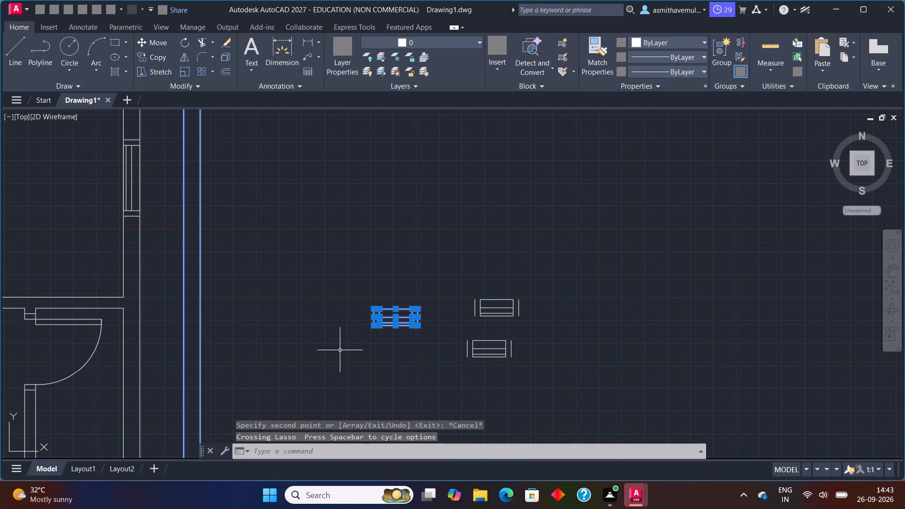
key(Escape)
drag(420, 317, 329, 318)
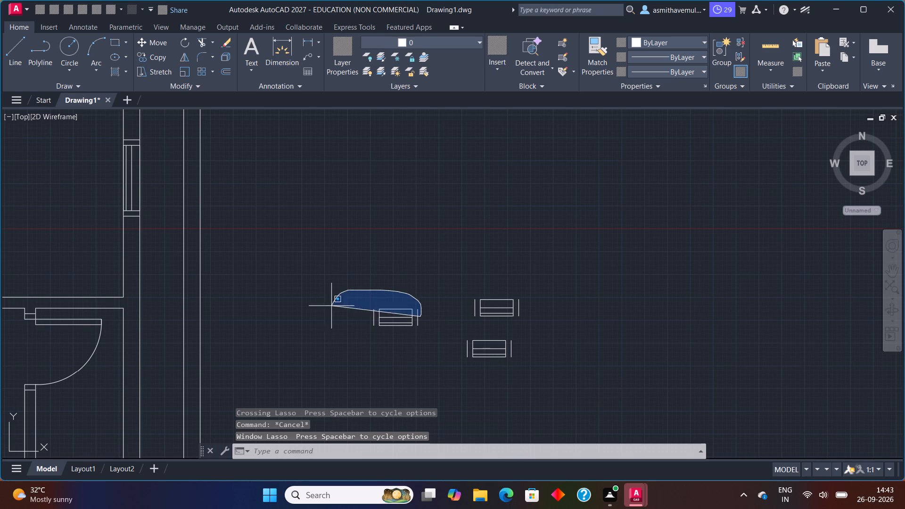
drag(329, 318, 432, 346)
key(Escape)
Move the small window symbol nearest the plan into the top wall of the small room, between the two large windows.
drag(448, 321, 401, 296)
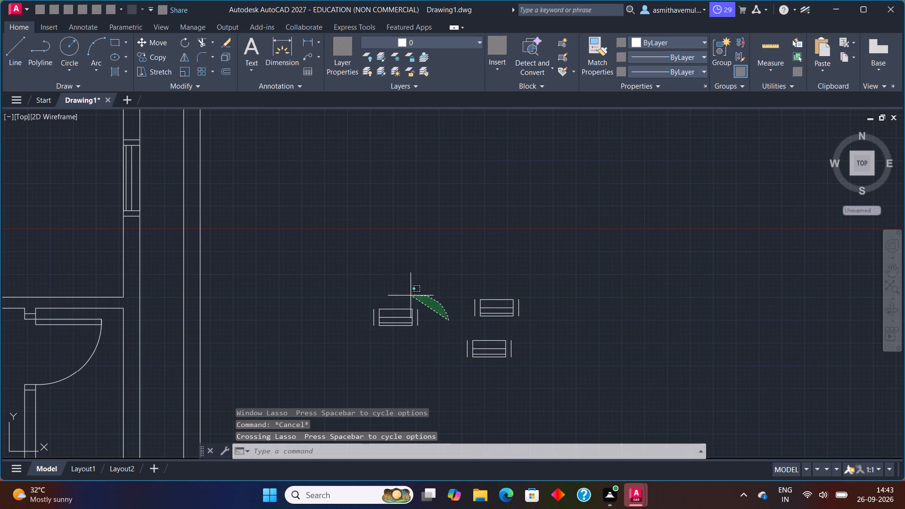
drag(401, 296, 367, 343)
key(m)
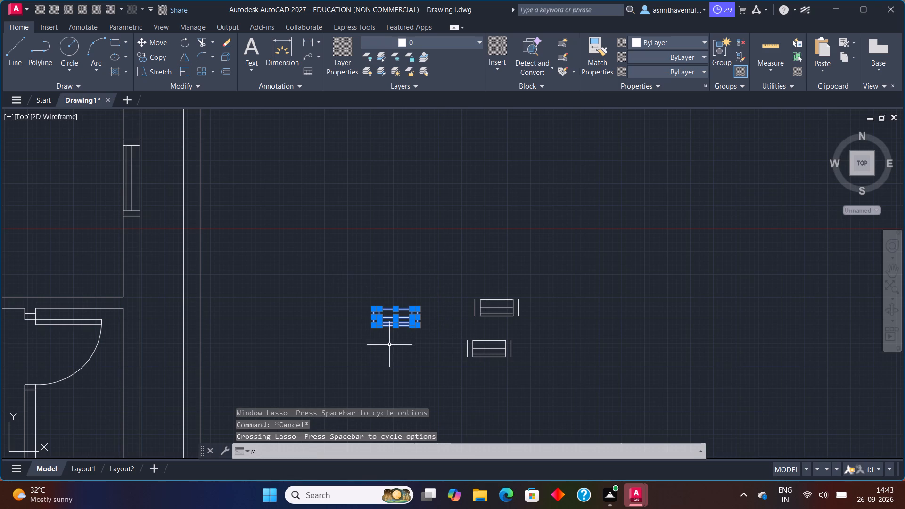
key(Return)
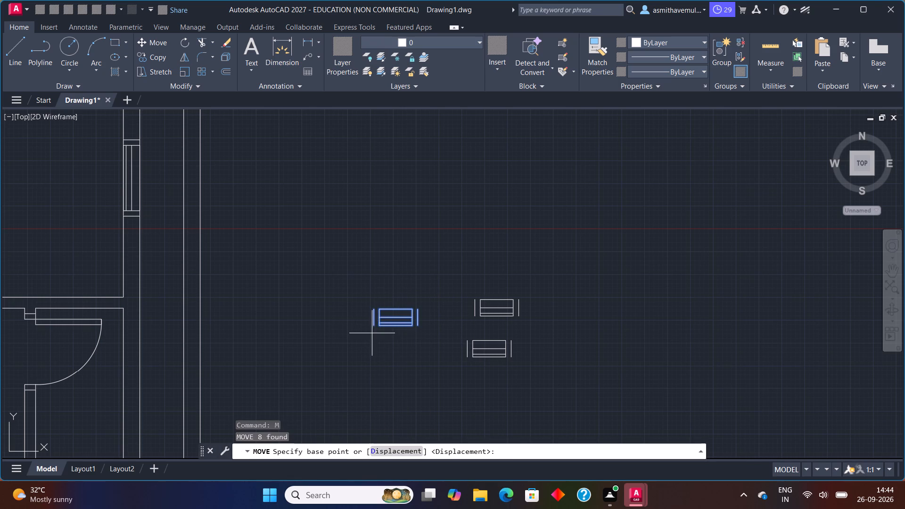
click(374, 327)
scroll(265, 292, down, 2)
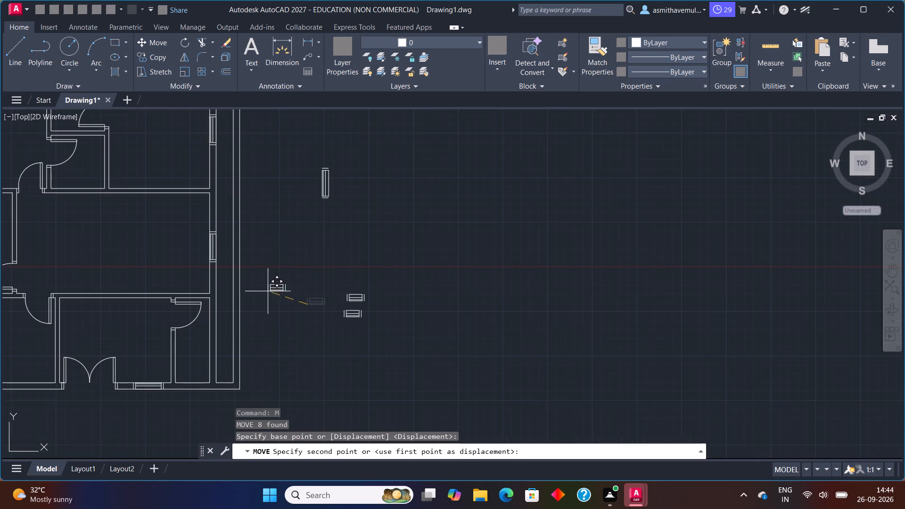
middle_drag(290, 296, 645, 425)
scroll(399, 191, up, 2)
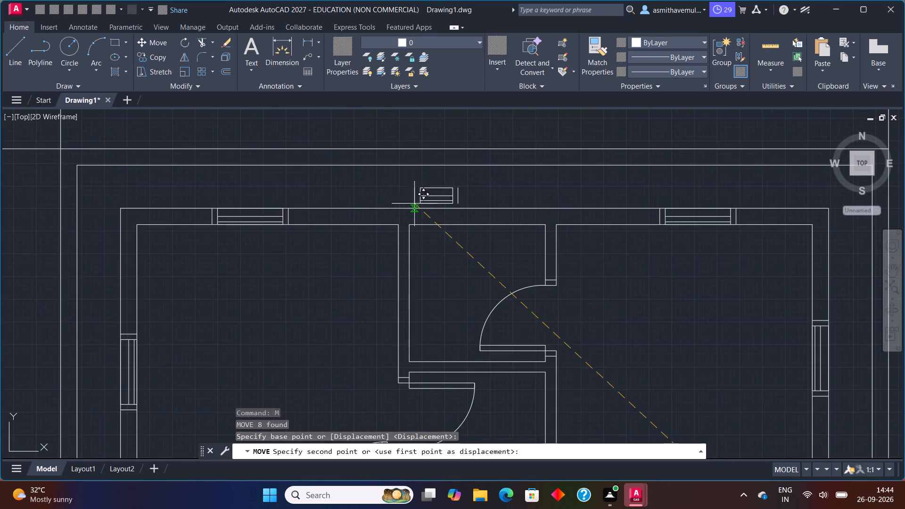
scroll(418, 207, up, 1)
scroll(461, 234, up, 3)
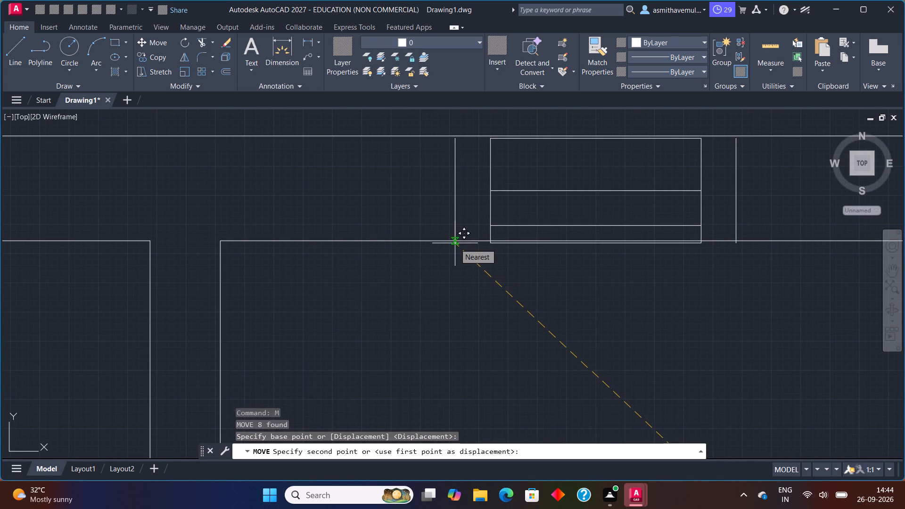
click(455, 241)
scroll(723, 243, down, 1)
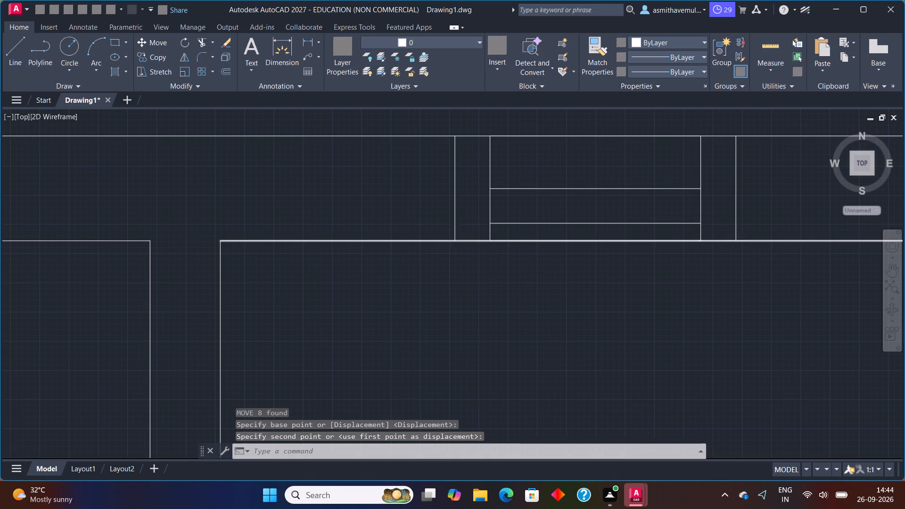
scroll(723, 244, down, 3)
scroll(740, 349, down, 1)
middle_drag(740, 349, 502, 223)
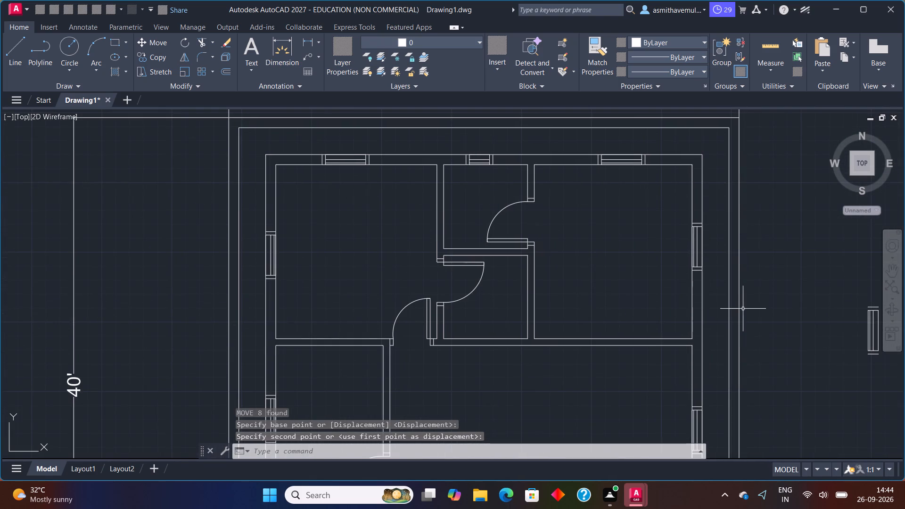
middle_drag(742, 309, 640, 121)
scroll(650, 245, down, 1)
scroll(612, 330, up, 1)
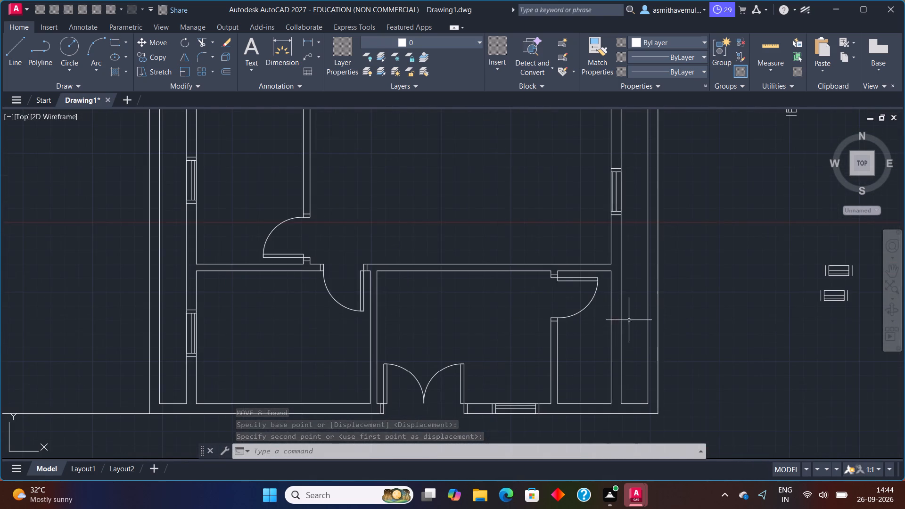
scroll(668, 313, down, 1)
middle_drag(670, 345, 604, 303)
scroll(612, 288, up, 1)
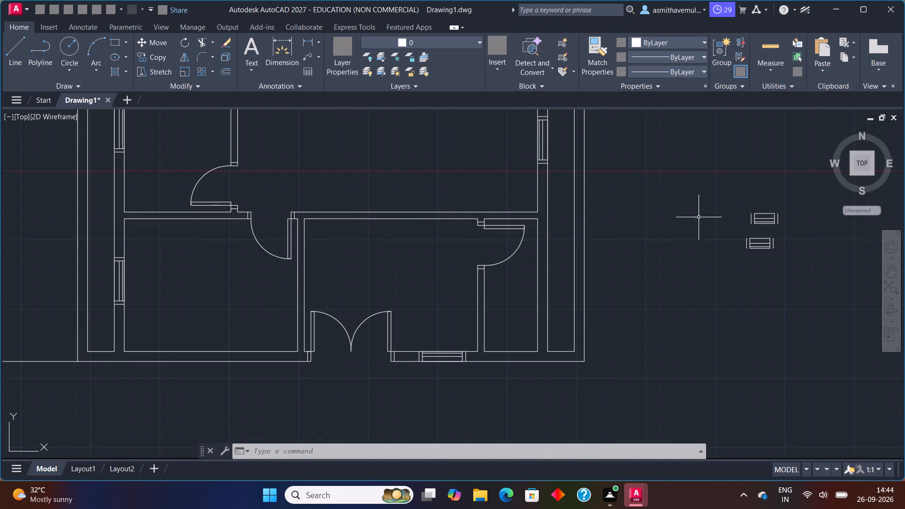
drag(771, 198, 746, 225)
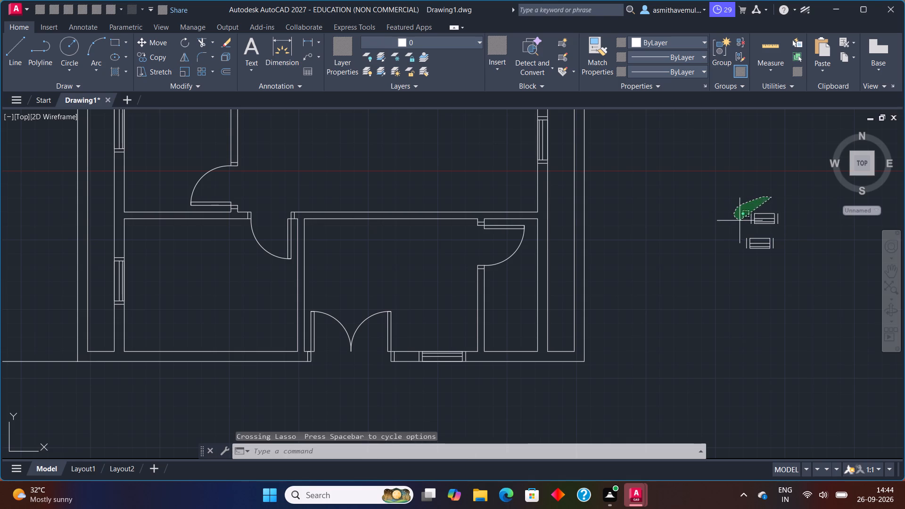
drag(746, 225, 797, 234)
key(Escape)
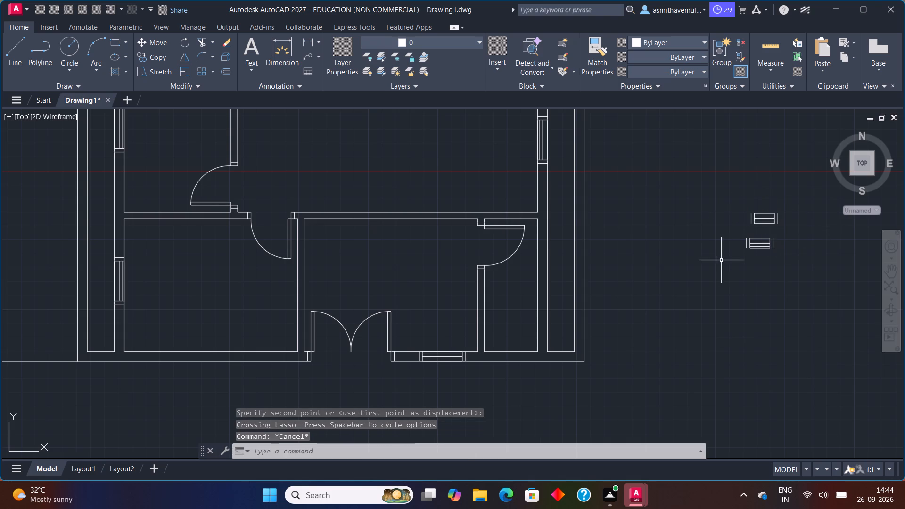
Move the lower of the two spare small window symbols away from the other one, diagonally down toward the plan.
drag(792, 254, 724, 254)
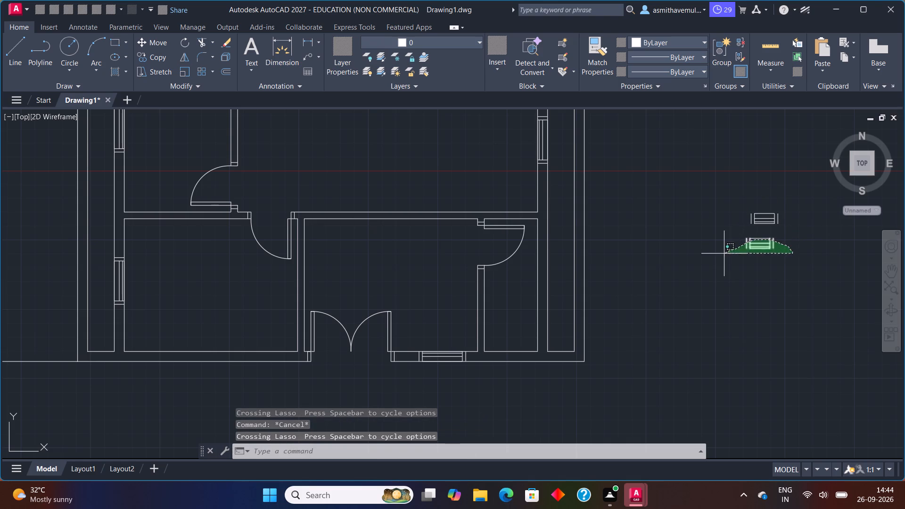
scroll(789, 275, up, 1)
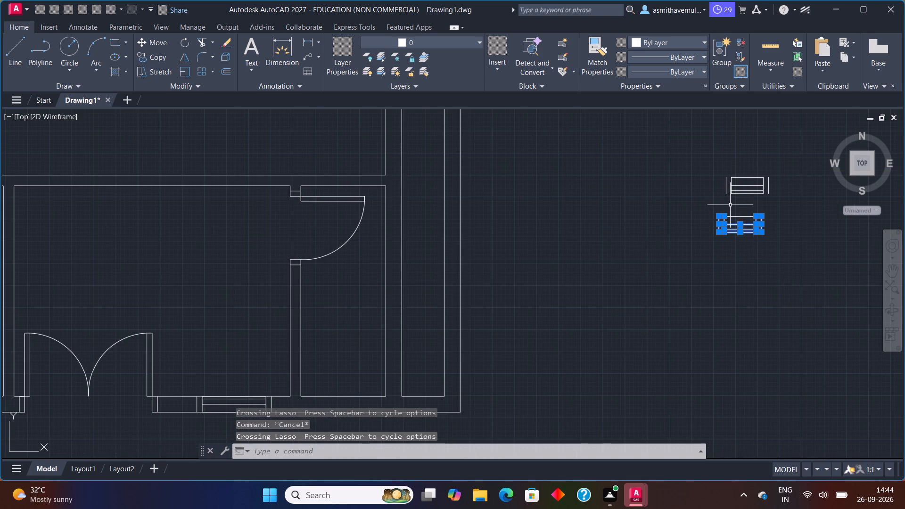
click(731, 216)
key(m)
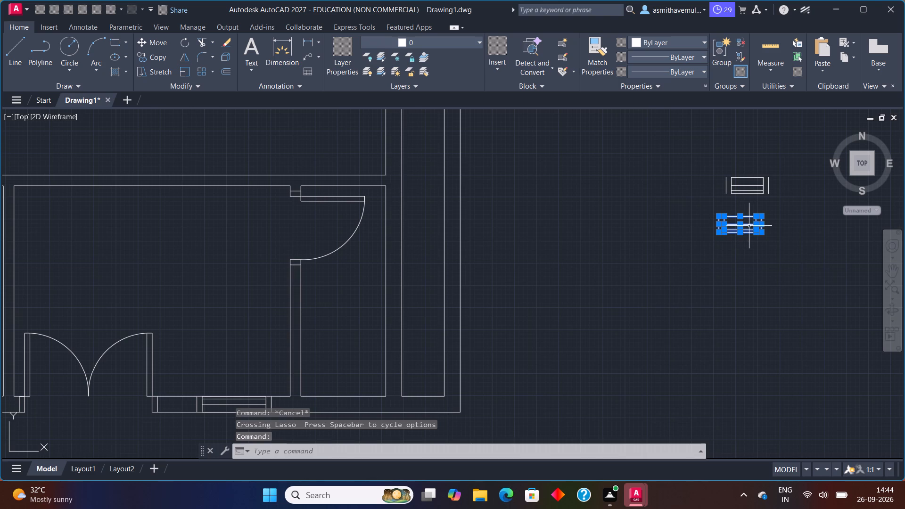
key(Return)
click(715, 232)
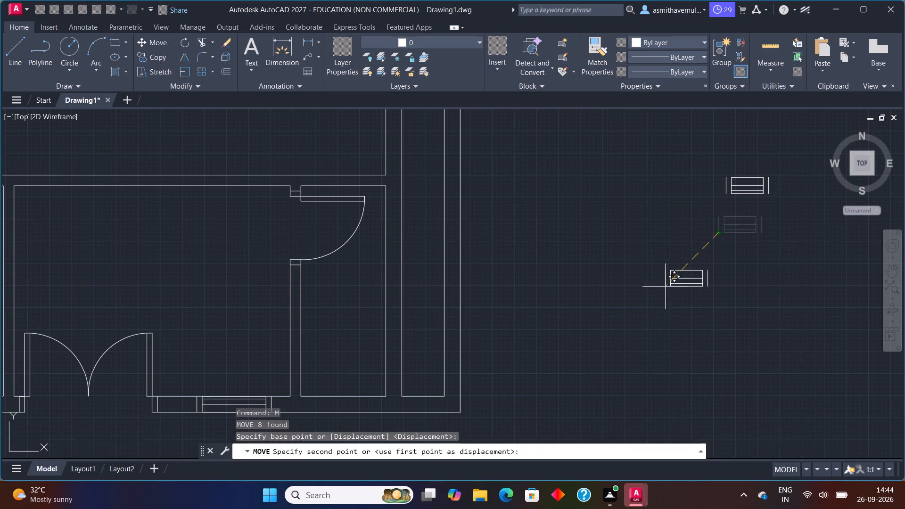
click(661, 290)
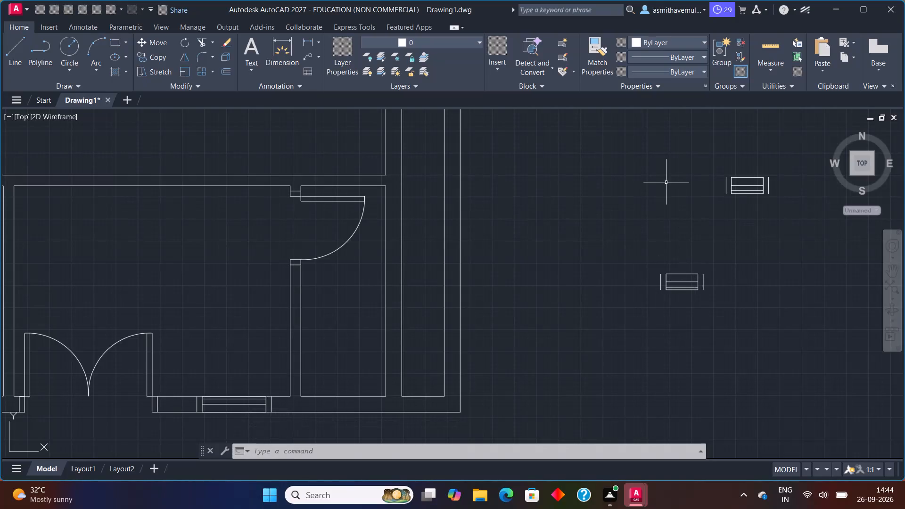
Rotate the lower spare small window symbol 180° about its lower-left corner, with Ortho on.
drag(789, 283, 789, 283)
drag(789, 283, 589, 346)
text(RO)
key(Return)
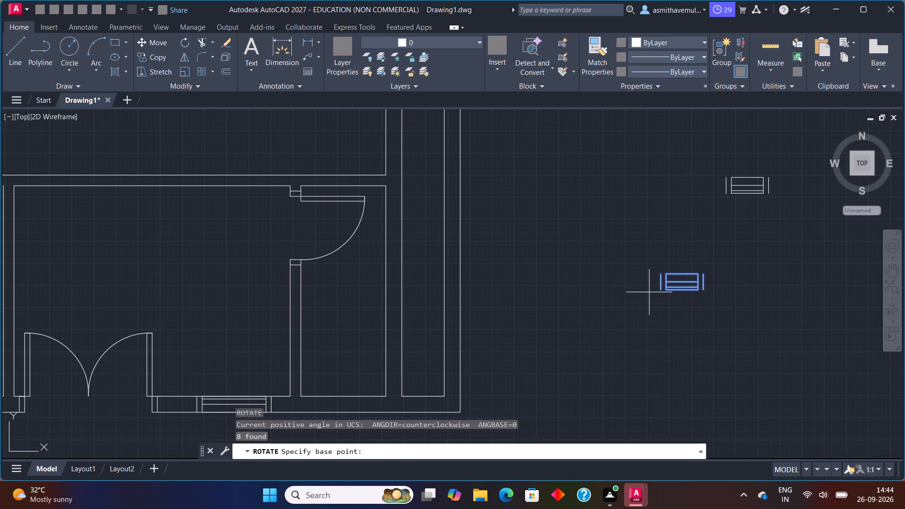
click(663, 290)
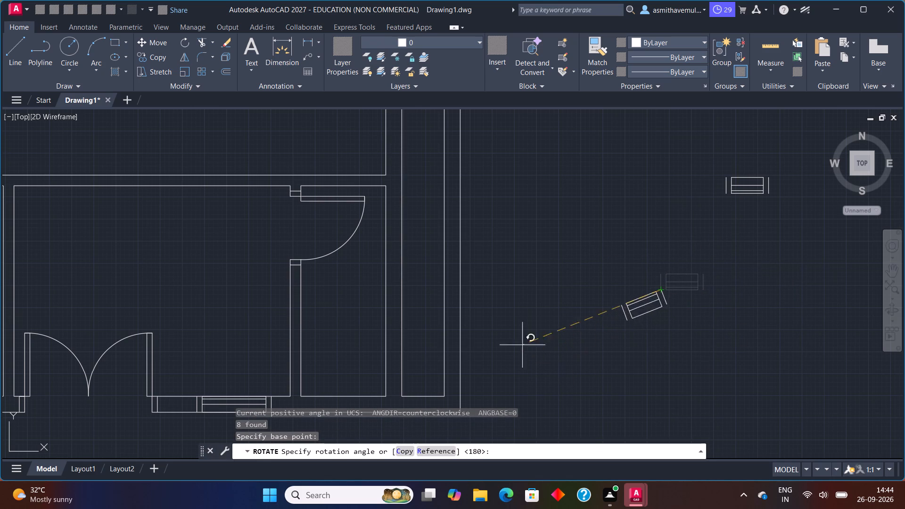
key(F8)
click(524, 308)
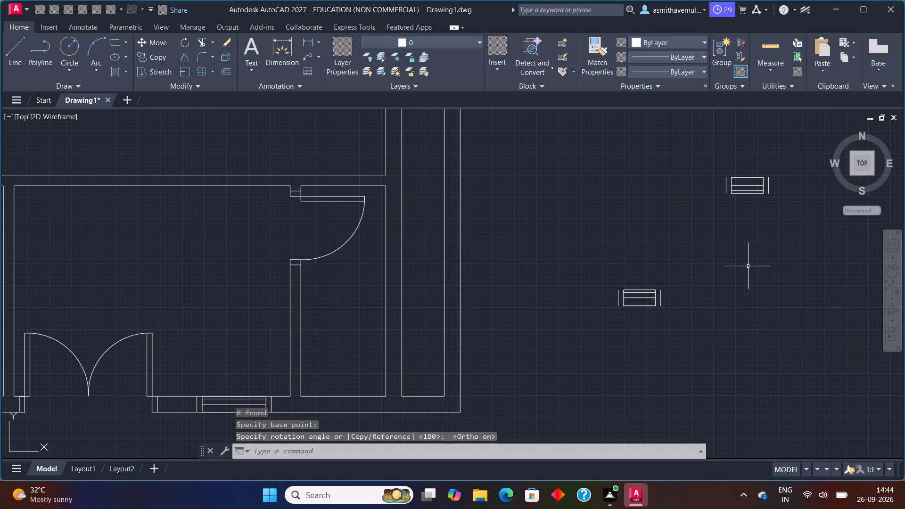
Move the lower spare small window symbol, with Ortho off, into the bottom wall of the small room beside the double-door room.
drag(742, 268, 612, 332)
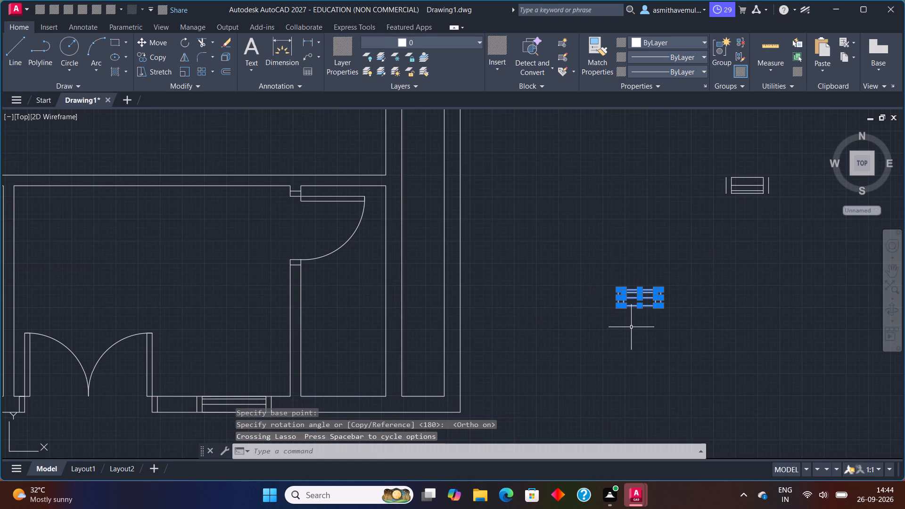
key(F8)
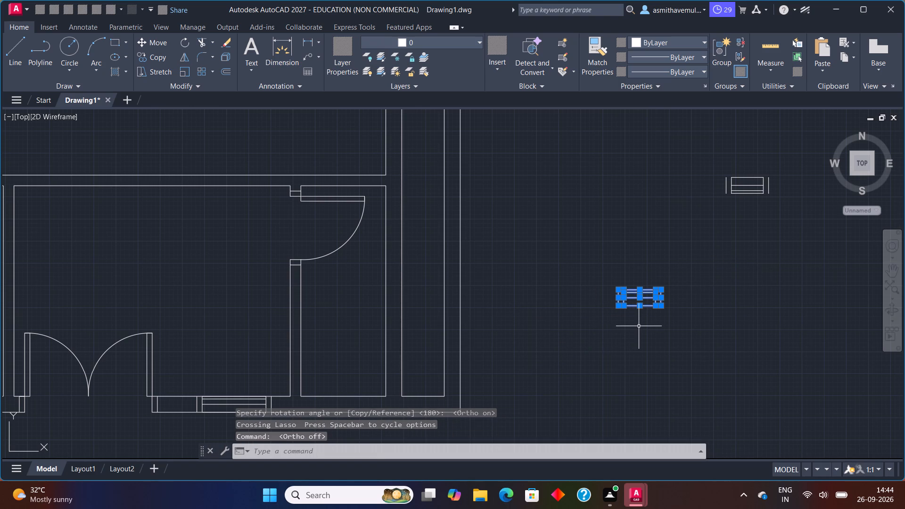
key(m)
key(Return)
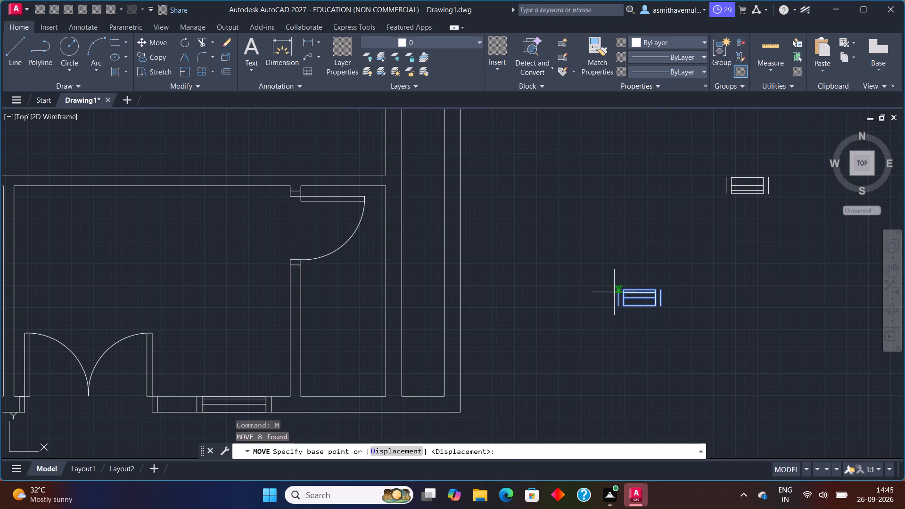
click(621, 292)
scroll(331, 362, down, 1)
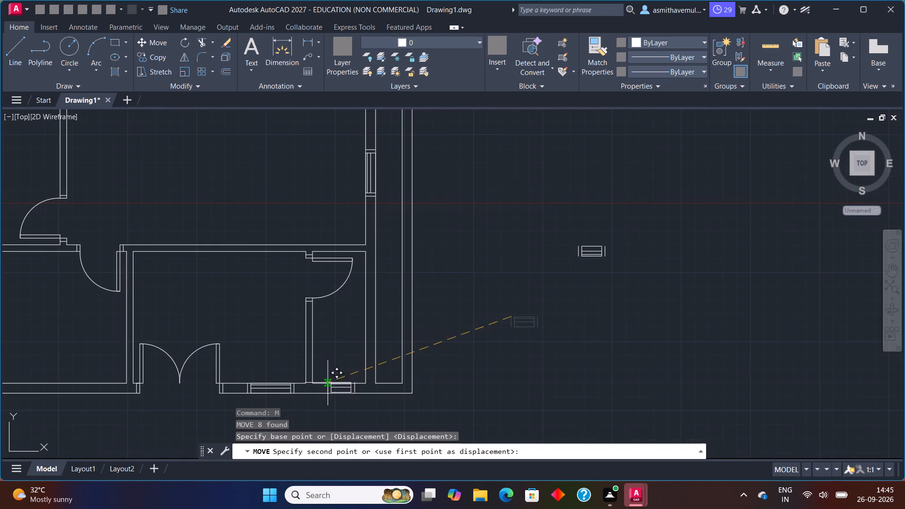
scroll(328, 385, up, 3)
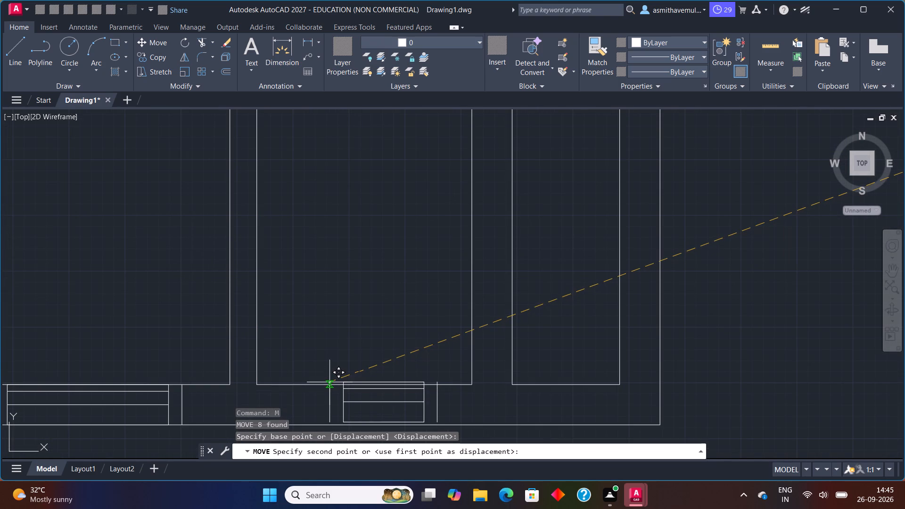
middle_drag(344, 373, 542, 264)
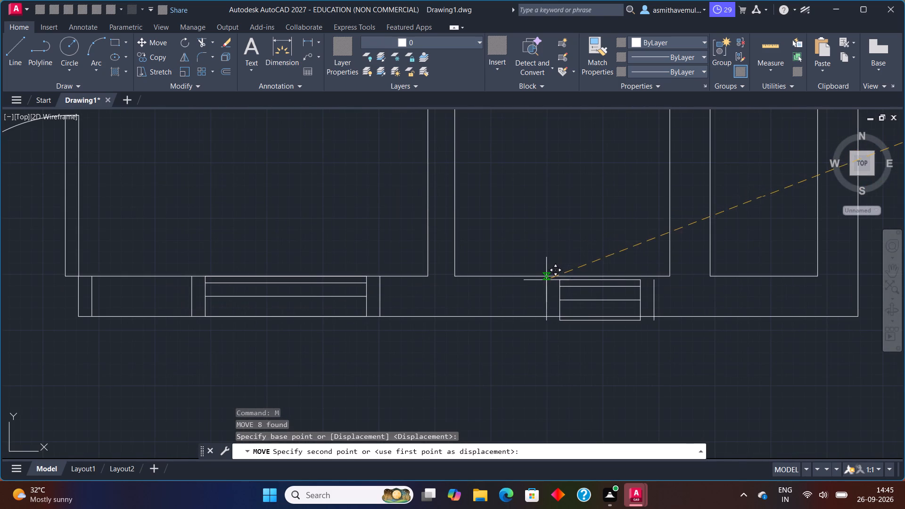
scroll(527, 277, up, 1)
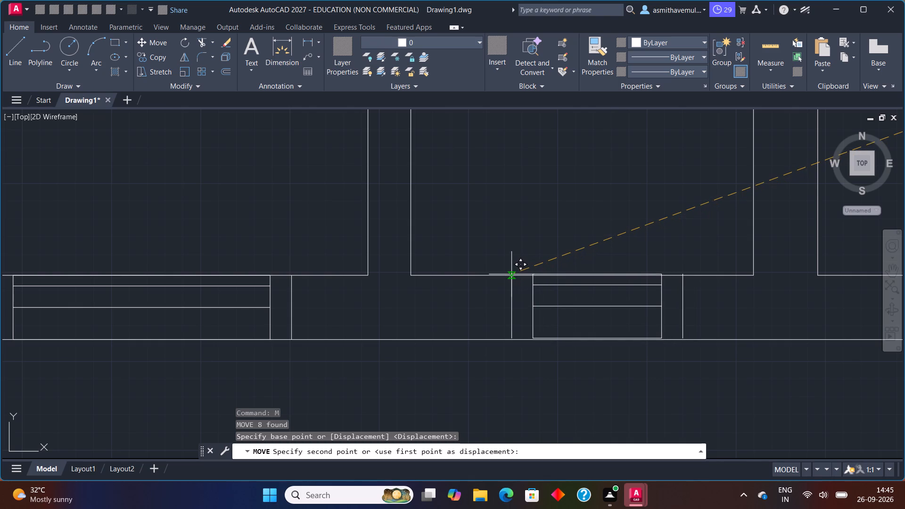
scroll(508, 276, up, 3)
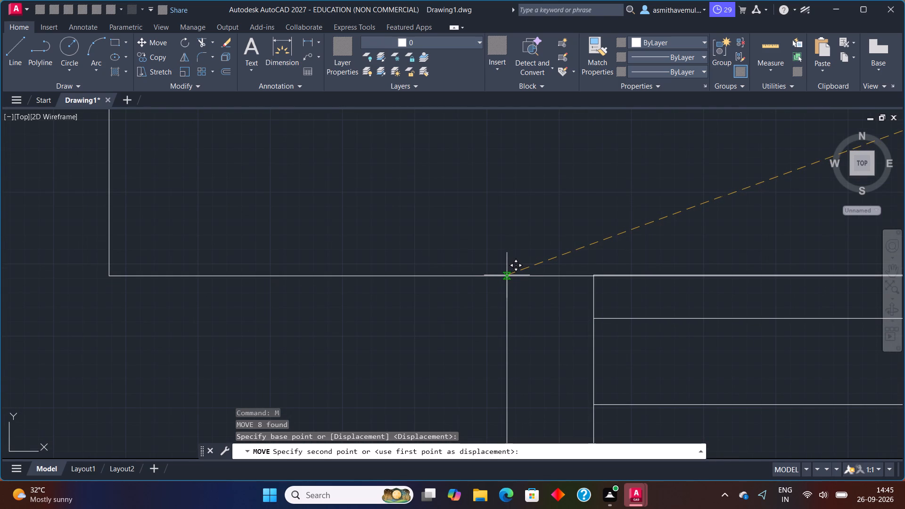
click(504, 277)
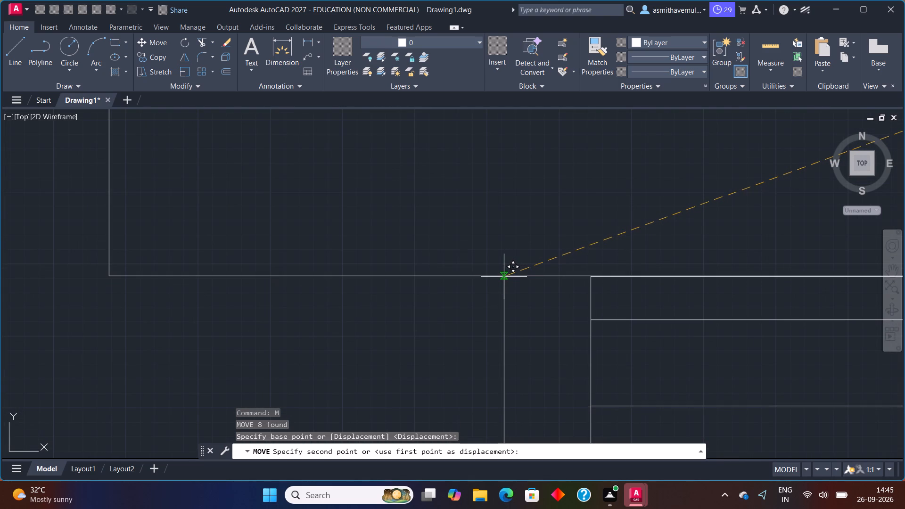
Insert the Toilet - top block from House Designer.dwg in DesignCenter into the empty space to the right of the plan.
scroll(516, 263, down, 6)
middle_drag(600, 263, 600, 265)
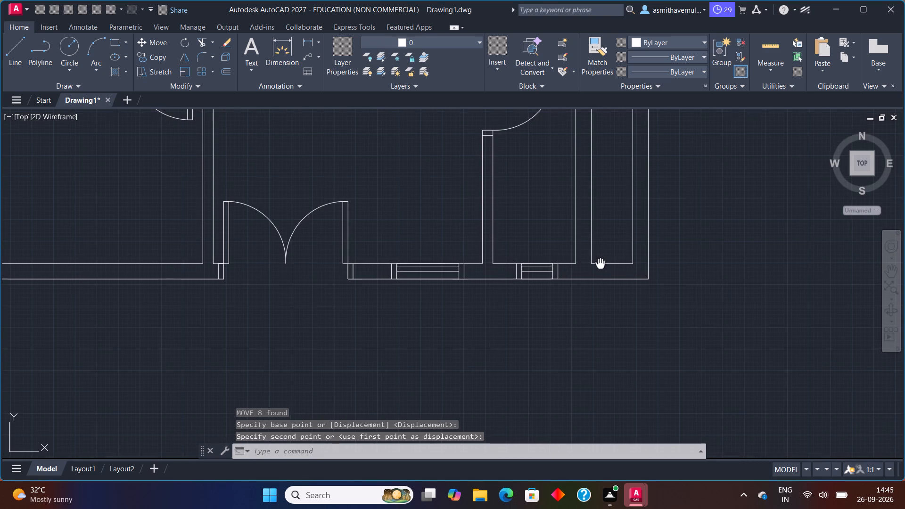
middle_drag(600, 265, 535, 313)
scroll(512, 302, down, 2)
scroll(466, 290, down, 1)
middle_drag(416, 280, 407, 328)
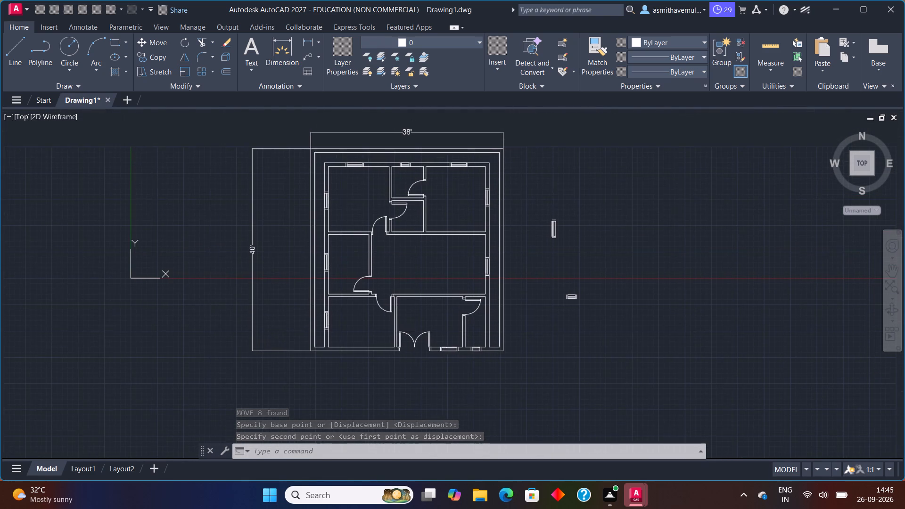
scroll(403, 298, up, 1)
middle_click(414, 278)
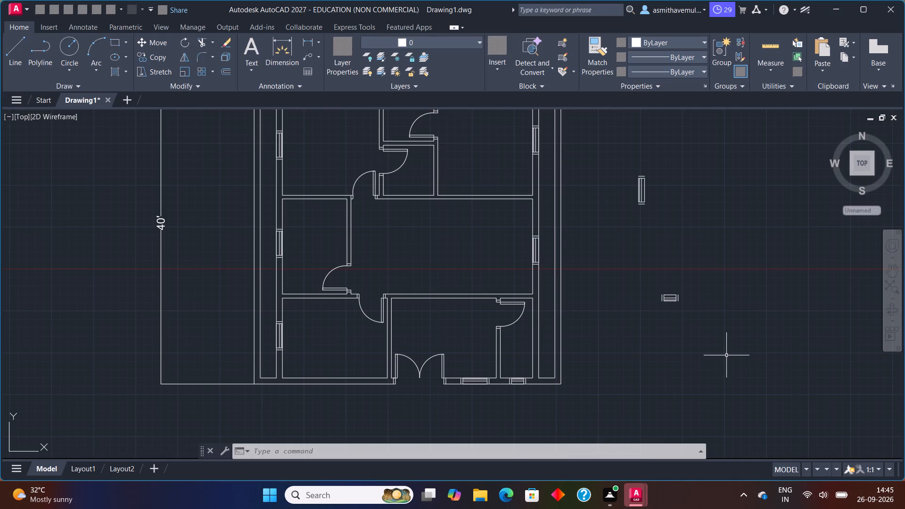
key(ctrl+2)
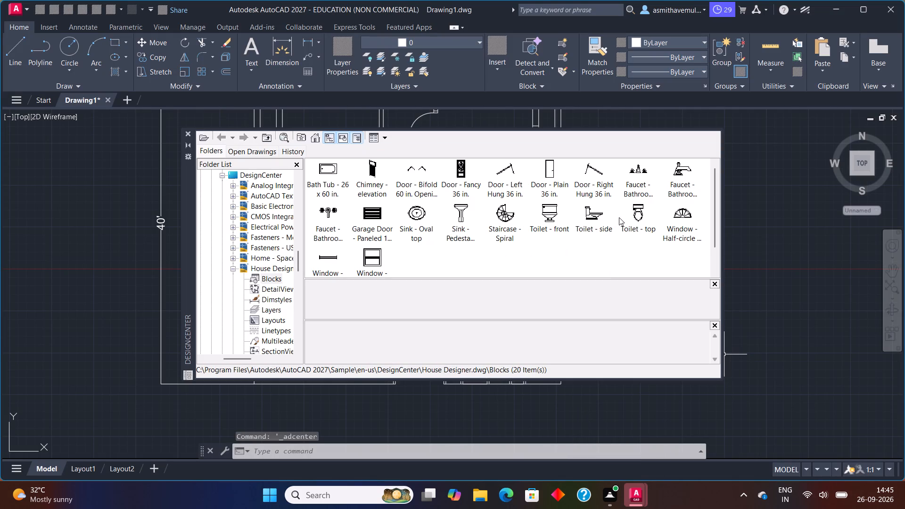
drag(630, 213, 775, 283)
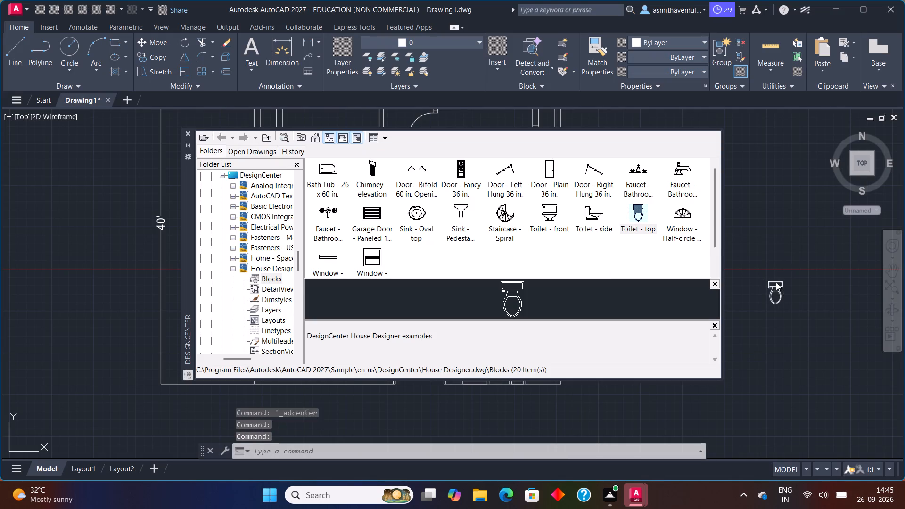
Open the blocks of Home - Space Planner.dwg from the Sample, en-us, DesignCenter folder in DesignCenter.
click(313, 140)
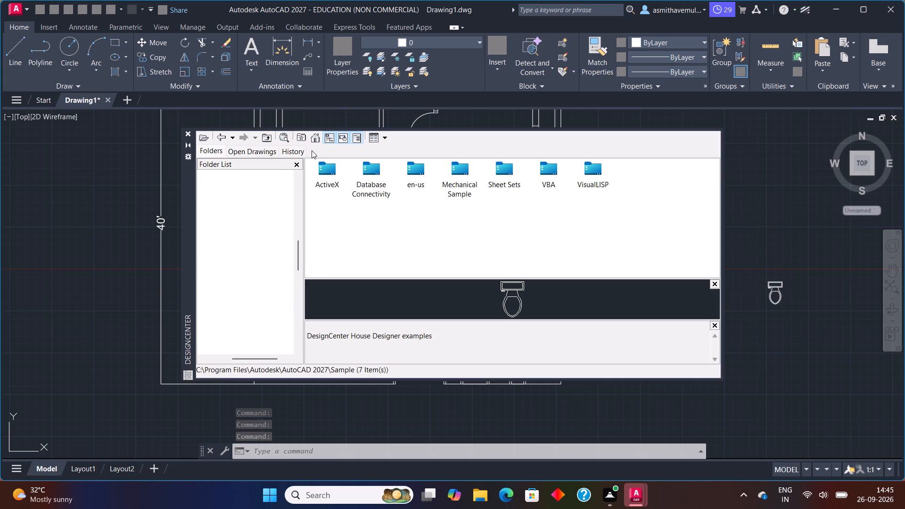
double_click(413, 172)
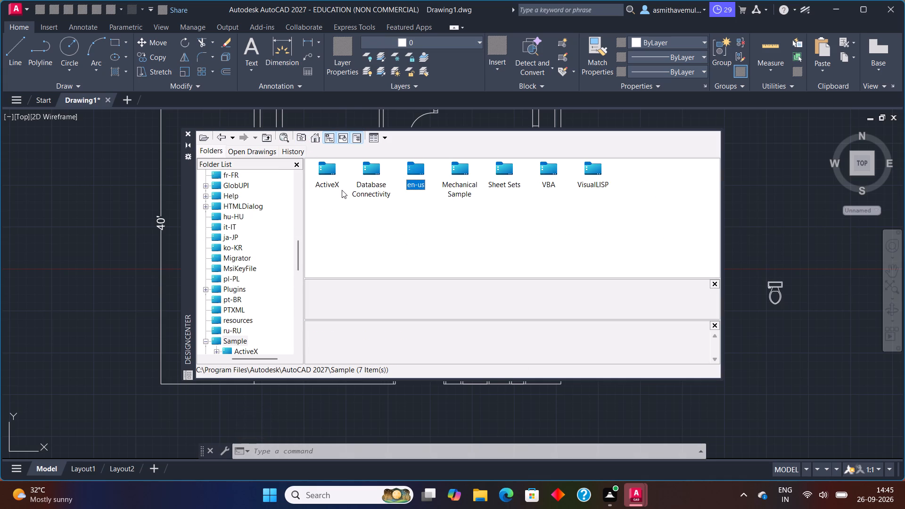
click(420, 174)
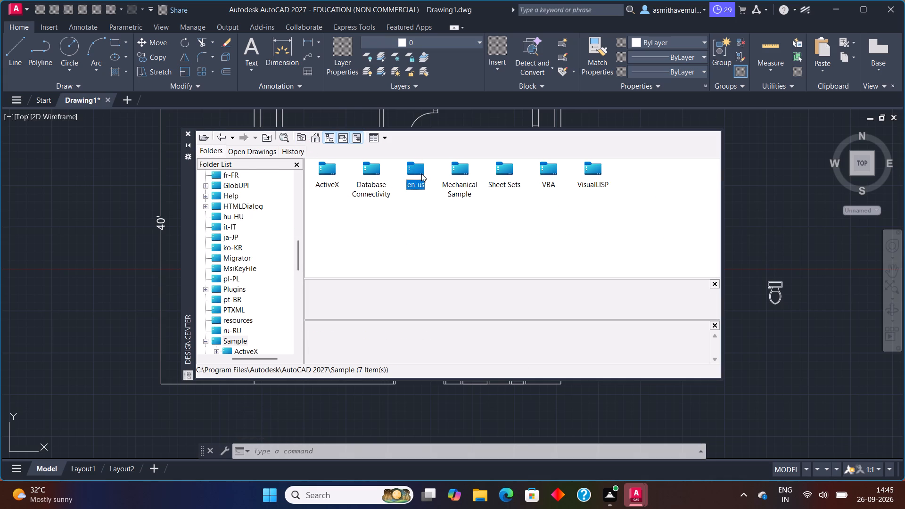
double_click(422, 171)
double_click(323, 172)
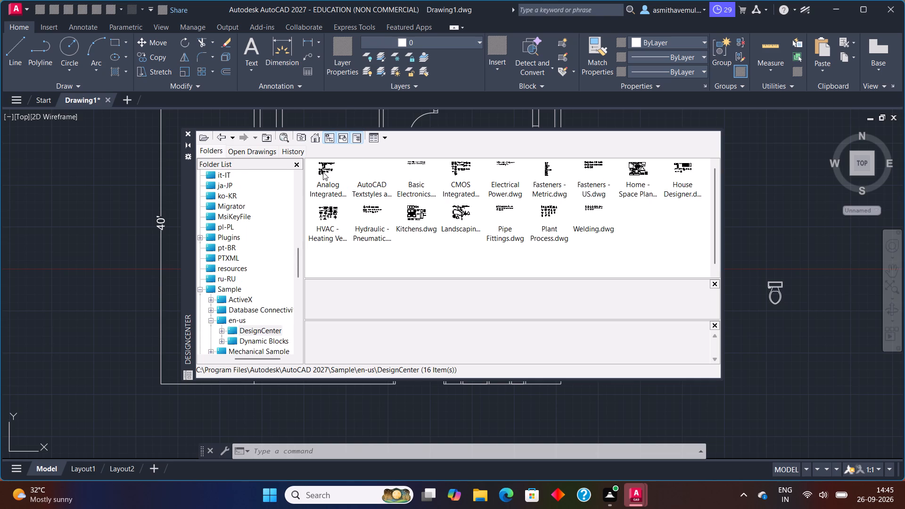
double_click(633, 178)
double_click(633, 179)
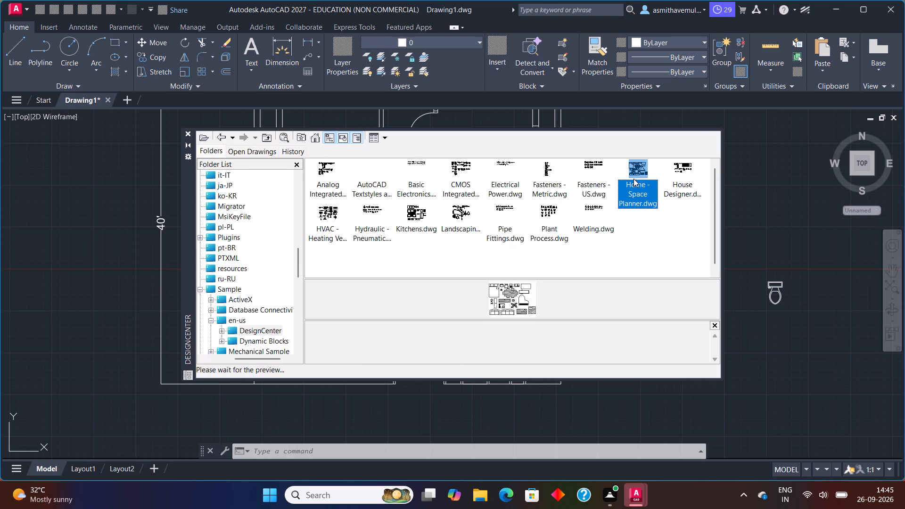
double_click(628, 170)
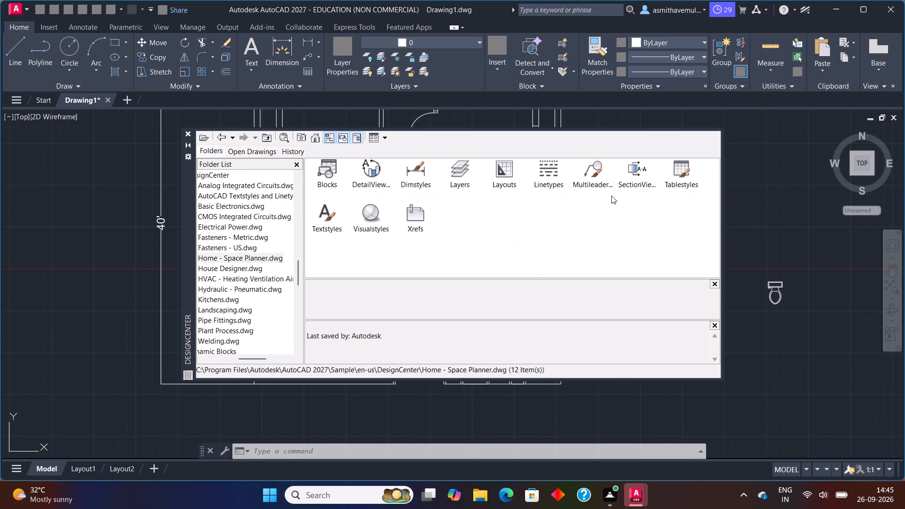
triple_click(328, 178)
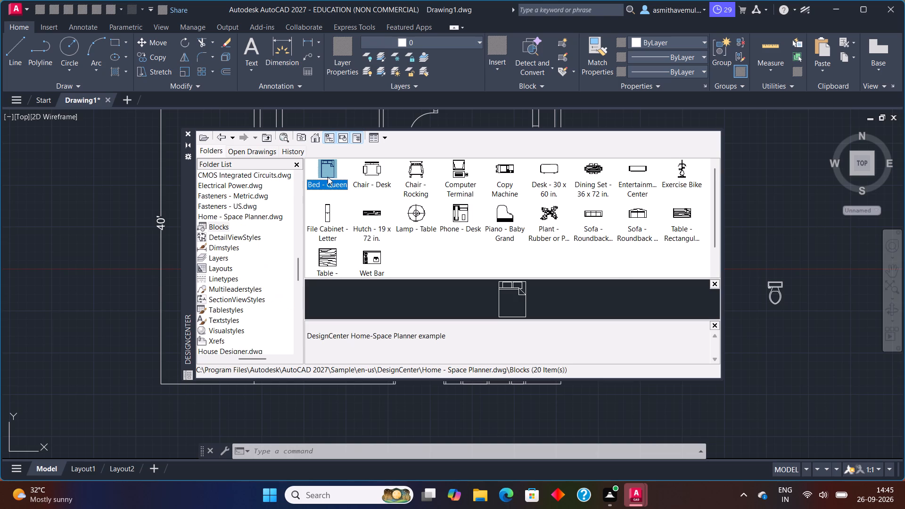
Insert the Bed - Queen block above the toilet and the Lamp - Table block diagonally below it, outside the plan.
drag(322, 169, 652, 168)
drag(652, 168, 774, 185)
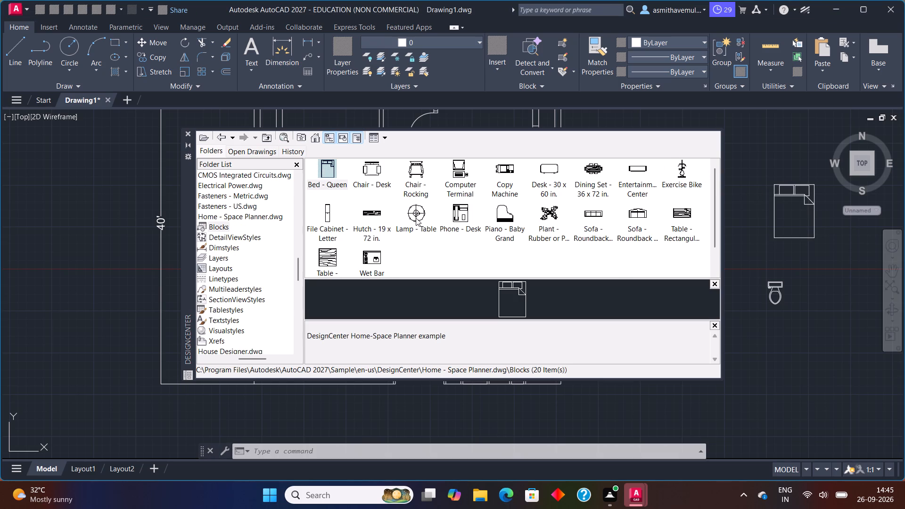
drag(416, 218, 817, 324)
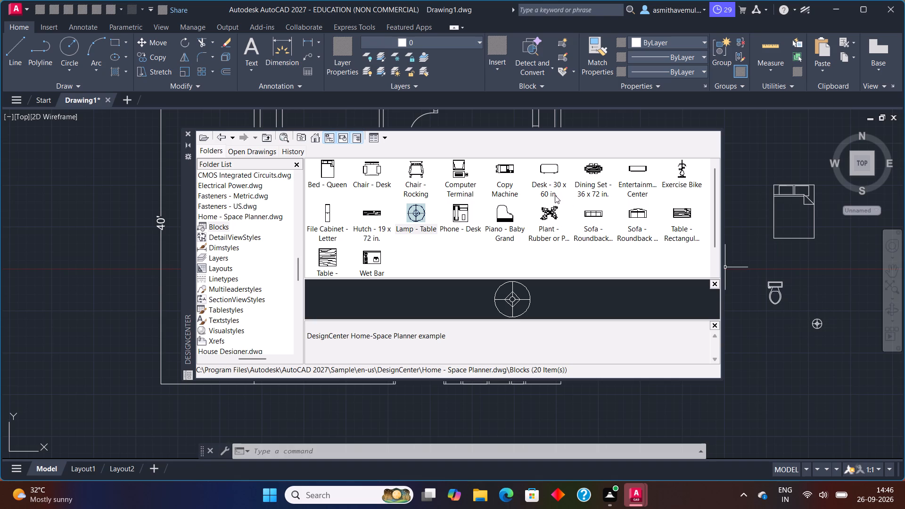
Insert the three-seat roundback sofa above the bed and the two-seat roundback sofa below the toilet.
drag(595, 215, 766, 138)
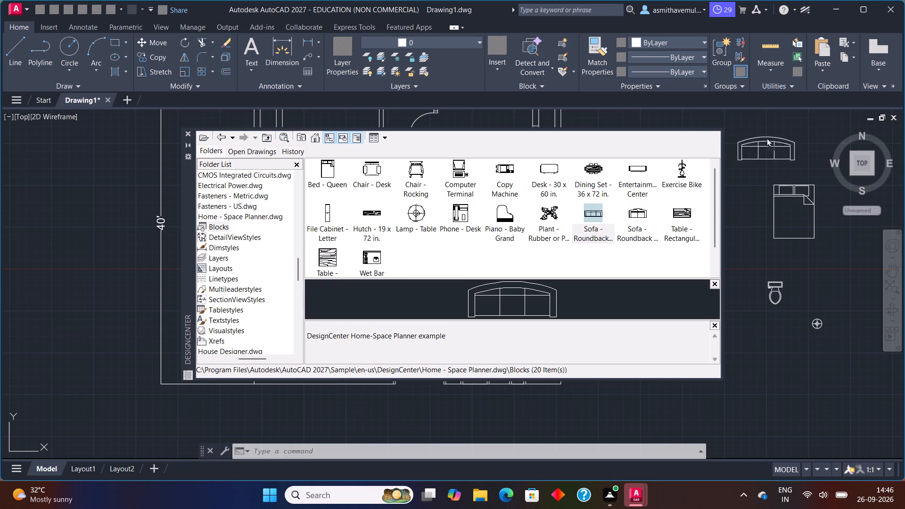
drag(766, 138, 767, 138)
drag(635, 211, 664, 255)
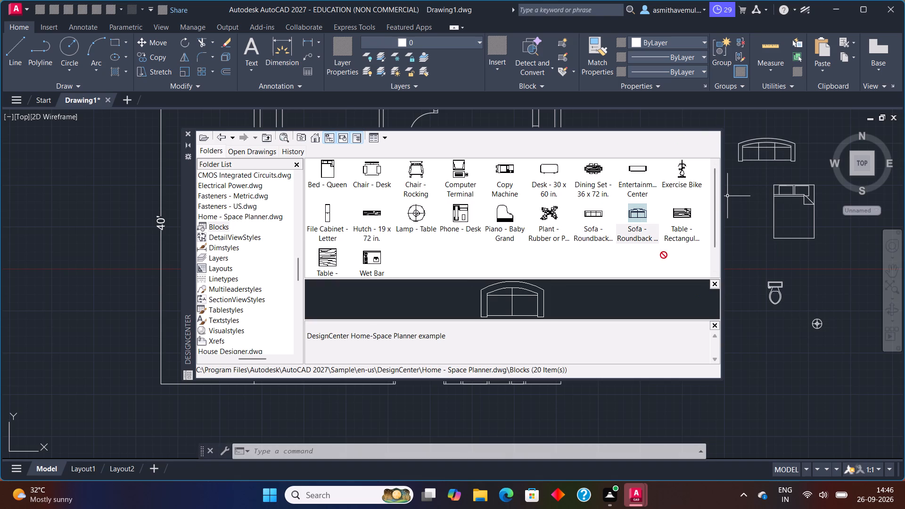
drag(664, 255, 759, 379)
Insert the rectangular wood table beside the two-seat sofa and the square wood table between the bed and the toilet, nearer the plan.
drag(670, 221, 826, 381)
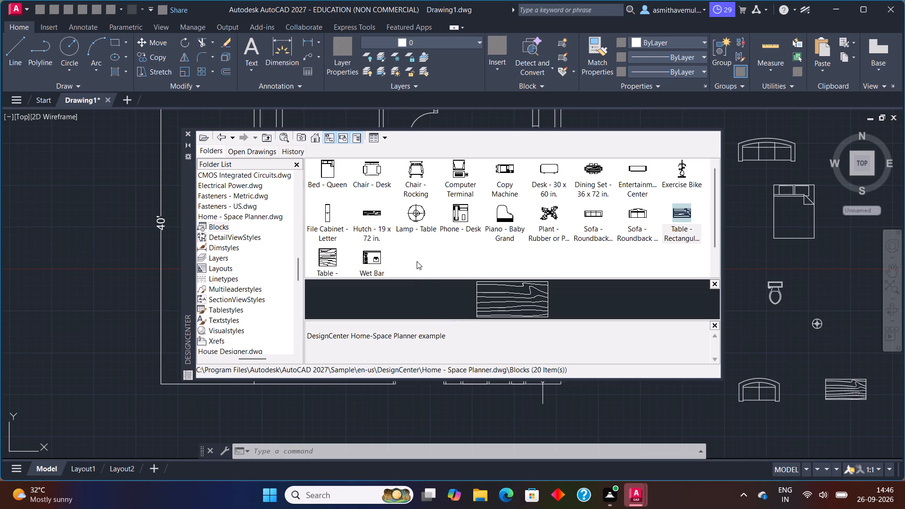
drag(319, 258, 353, 246)
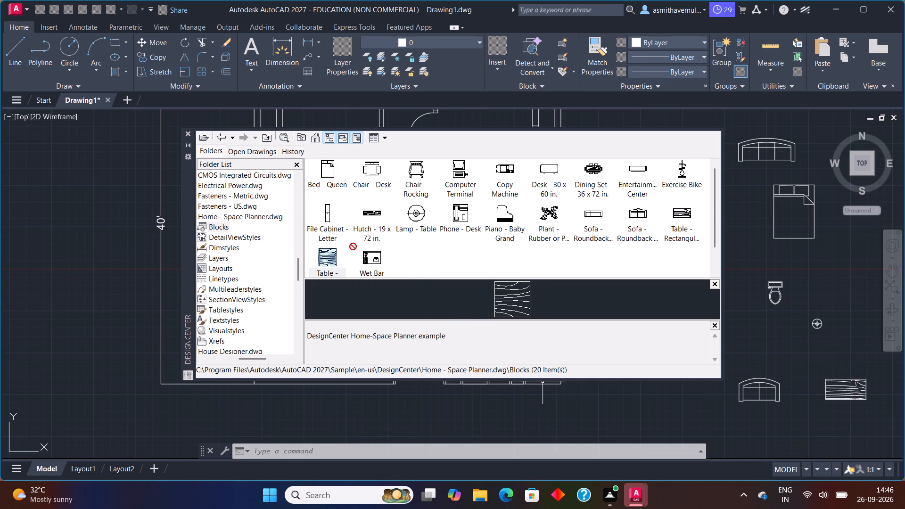
drag(353, 246, 740, 228)
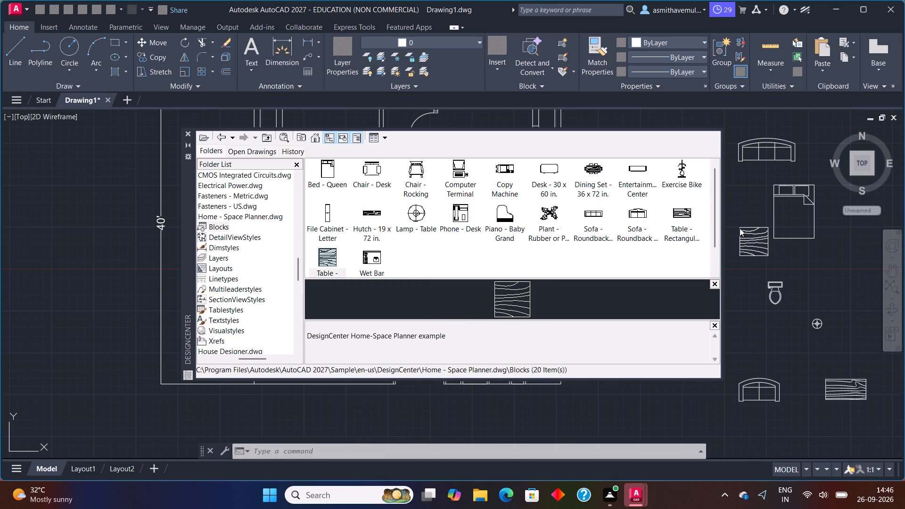
Browse the blocks of House Designer.dwg from the Sample, en-us, DesignCenter folder in DesignCenter.
click(314, 136)
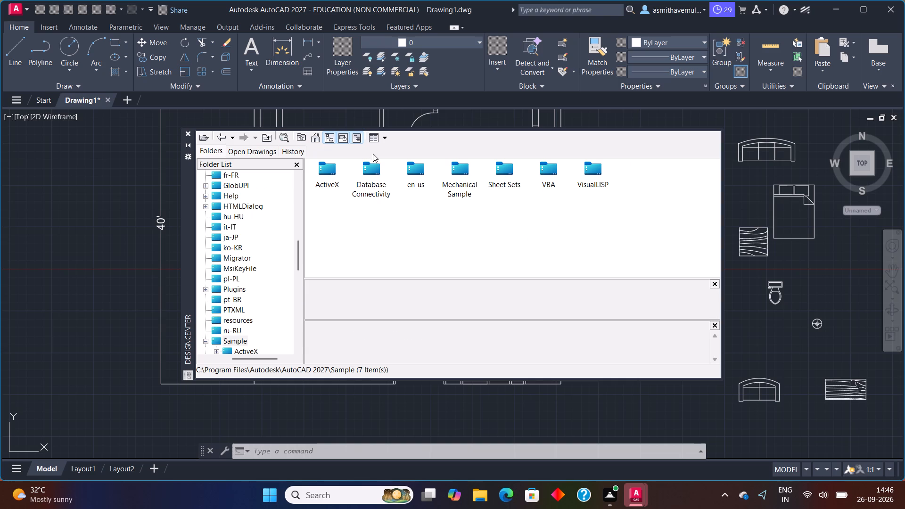
click(409, 181)
click(412, 182)
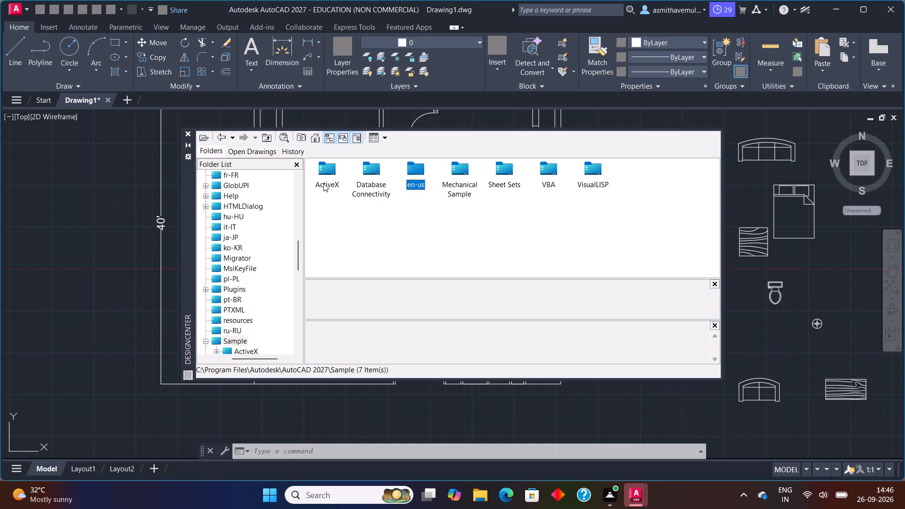
double_click(415, 178)
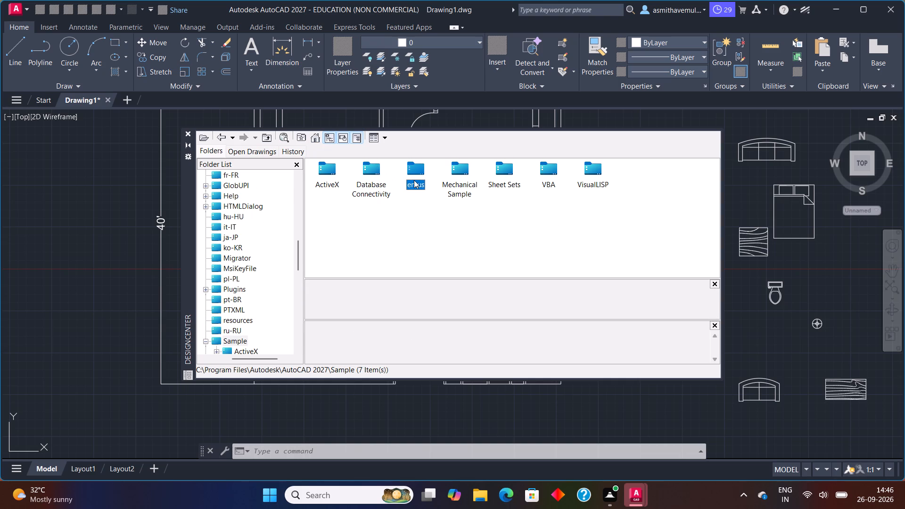
click(415, 174)
double_click(418, 174)
triple_click(331, 174)
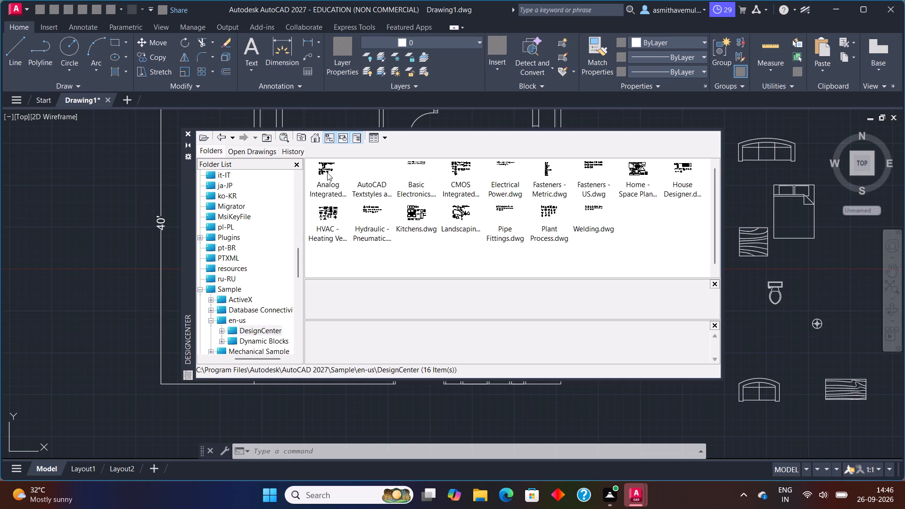
double_click(678, 176)
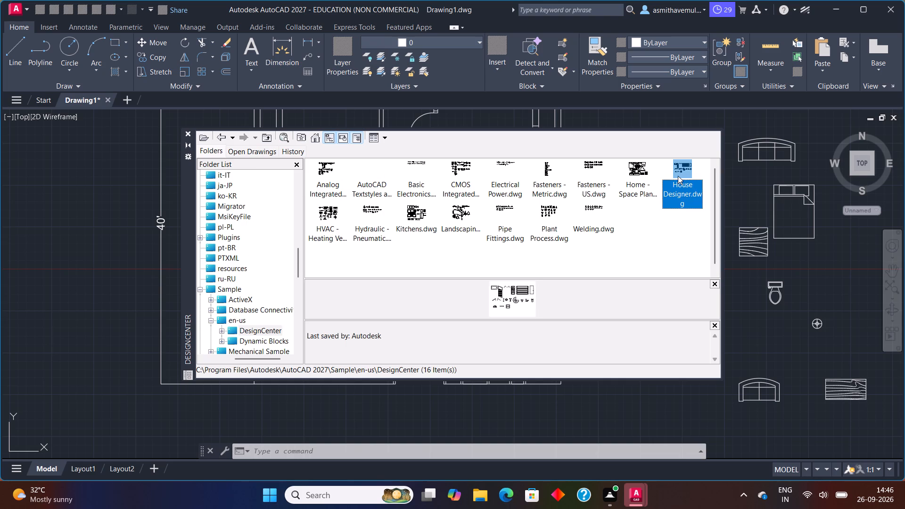
click(681, 180)
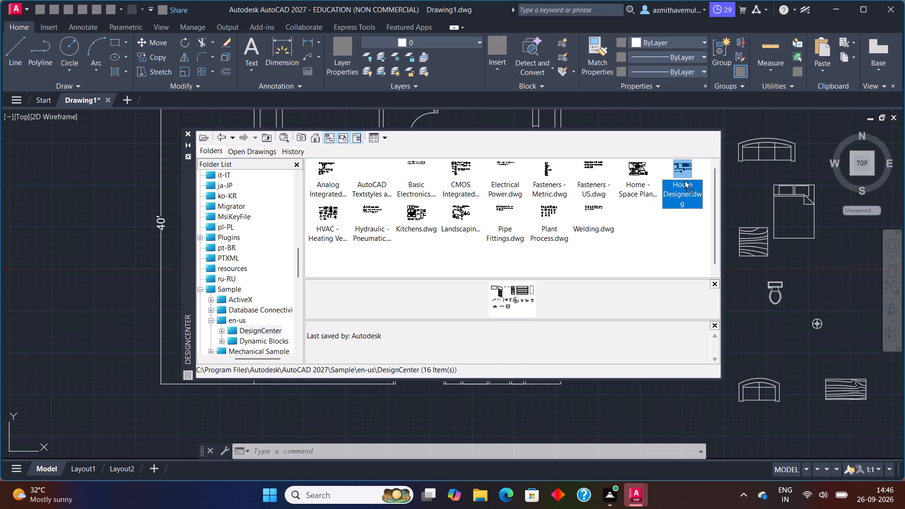
click(684, 180)
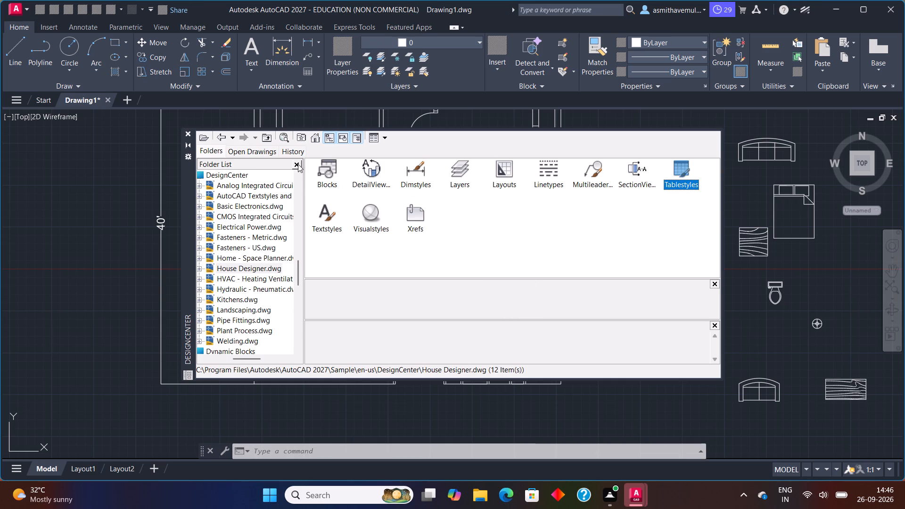
double_click(321, 175)
click(326, 175)
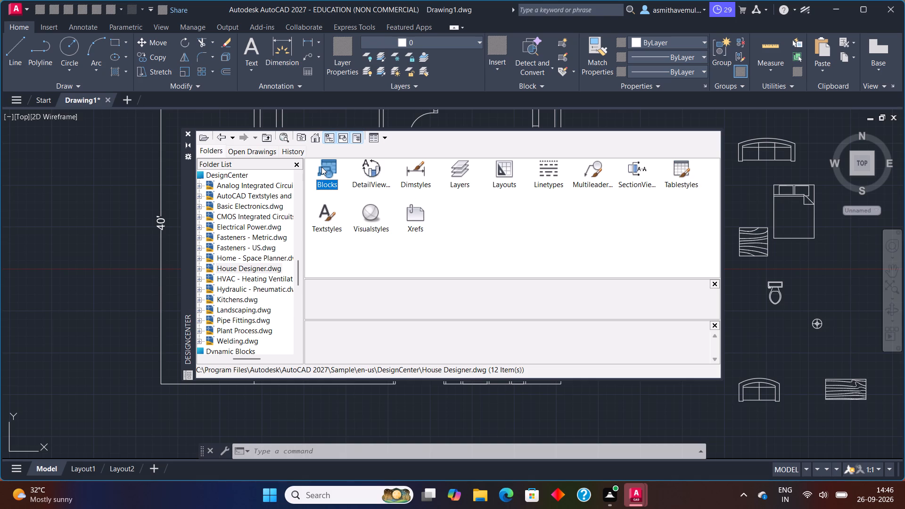
double_click(321, 167)
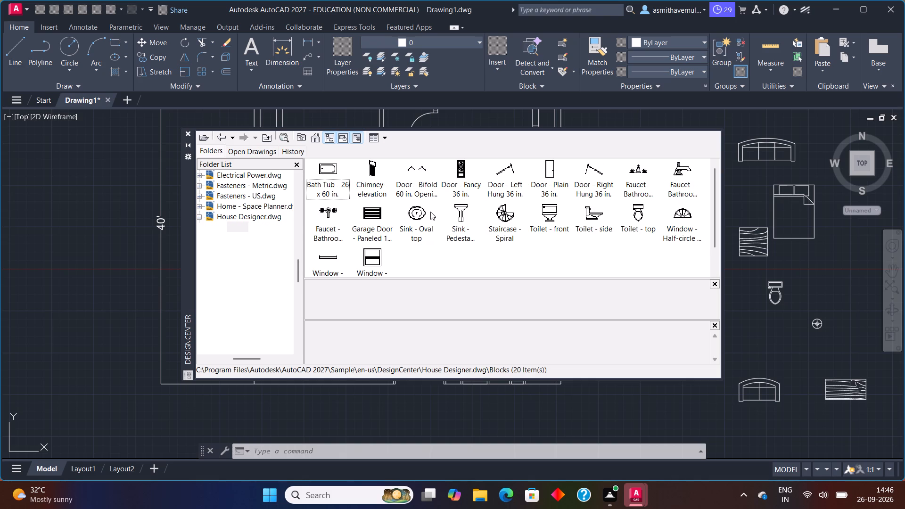
Open the blocks of Kitchens.dwg from the Sample, en-us, DesignCenter folder in DesignCenter.
double_click(313, 140)
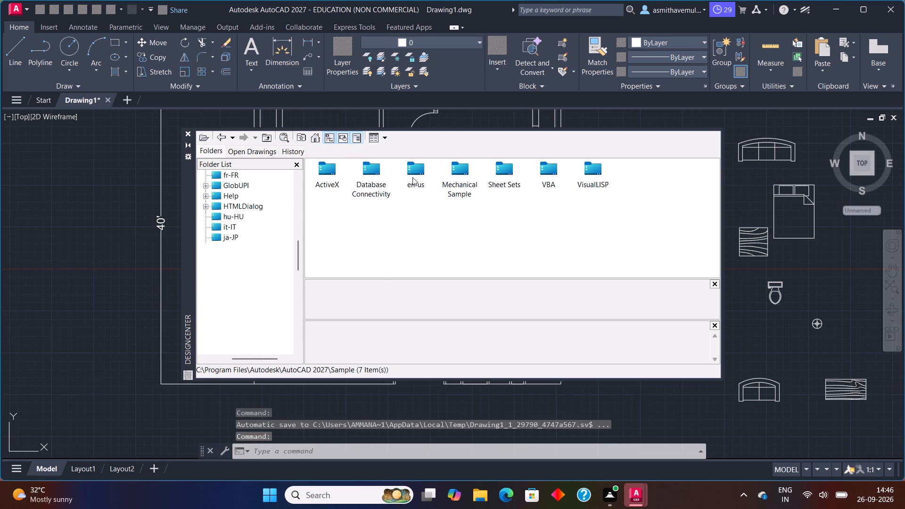
double_click(415, 177)
double_click(329, 172)
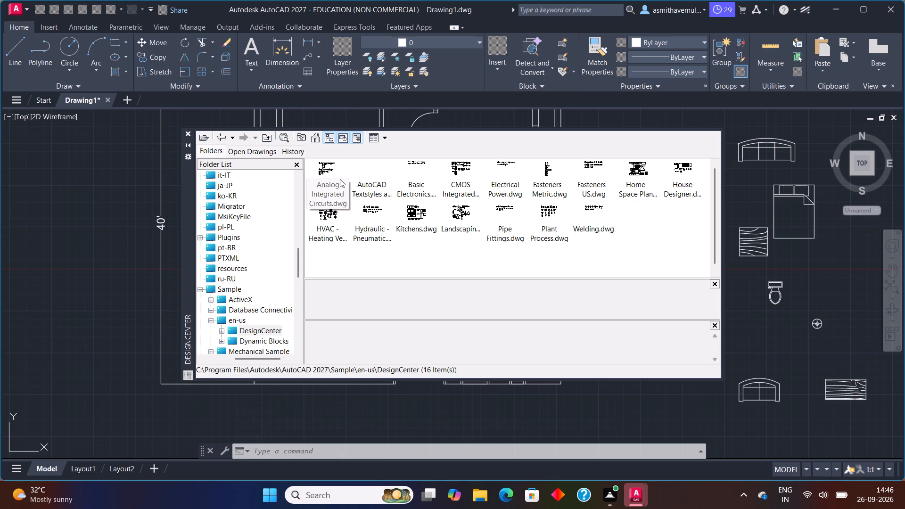
double_click(406, 229)
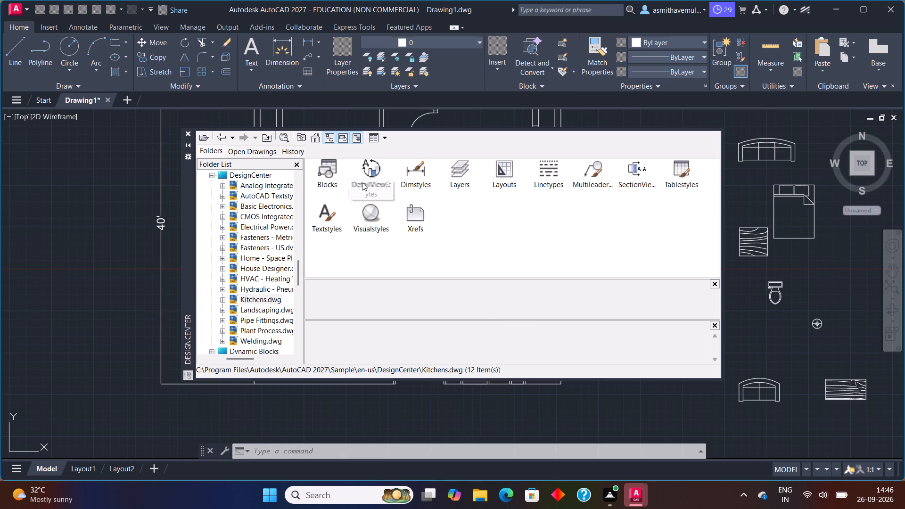
click(323, 169)
double_click(323, 168)
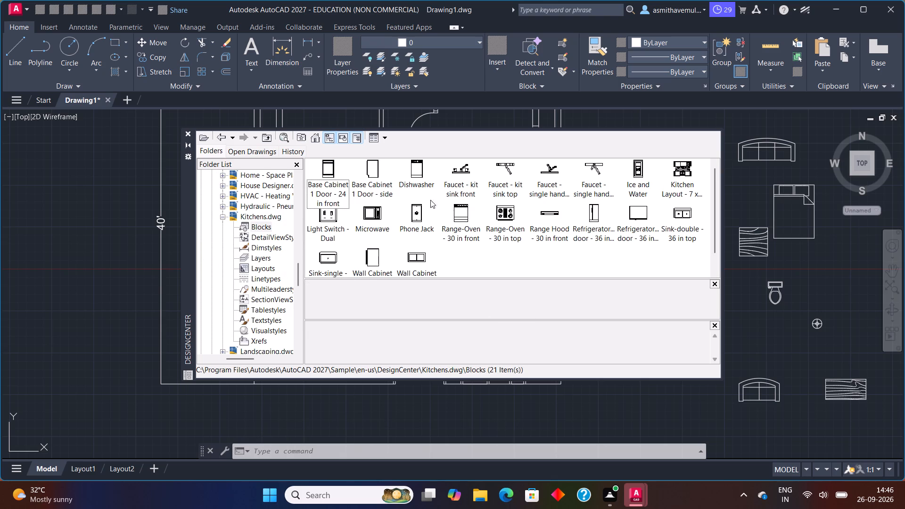
Insert the Kitchen Layout - 7 x 8 ft block outside the plan, beyond the 40' dimension, and close DesignCenter.
drag(691, 170, 242, 296)
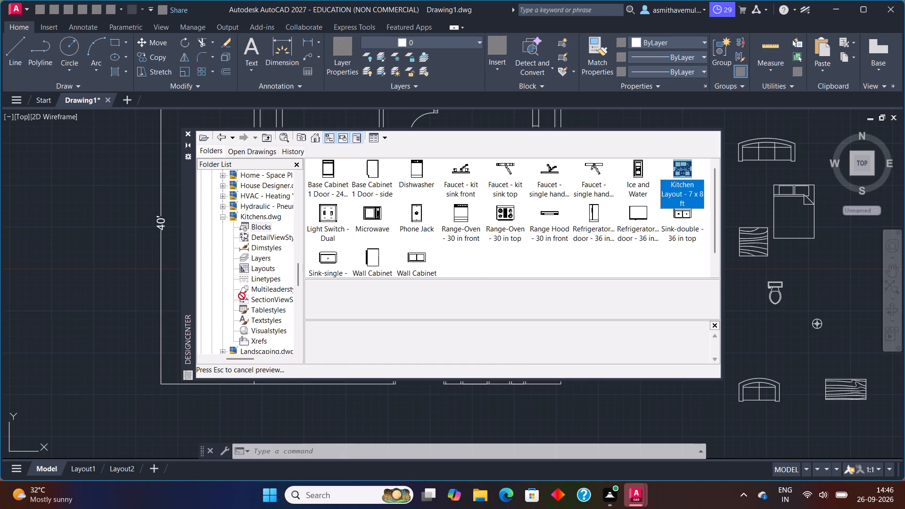
drag(242, 296, 60, 315)
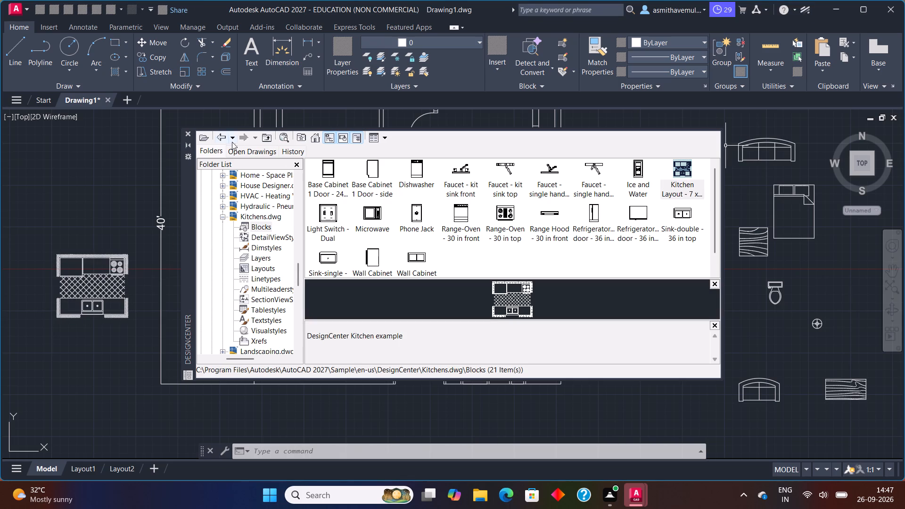
click(187, 131)
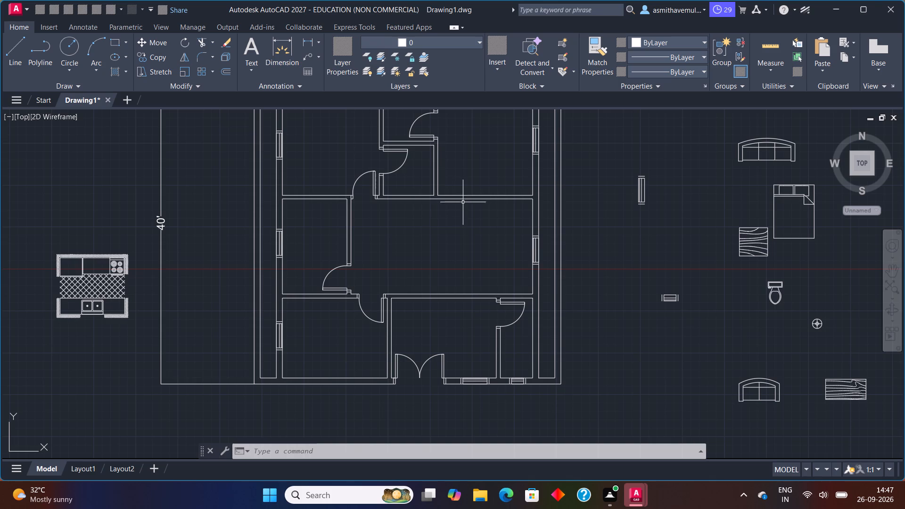
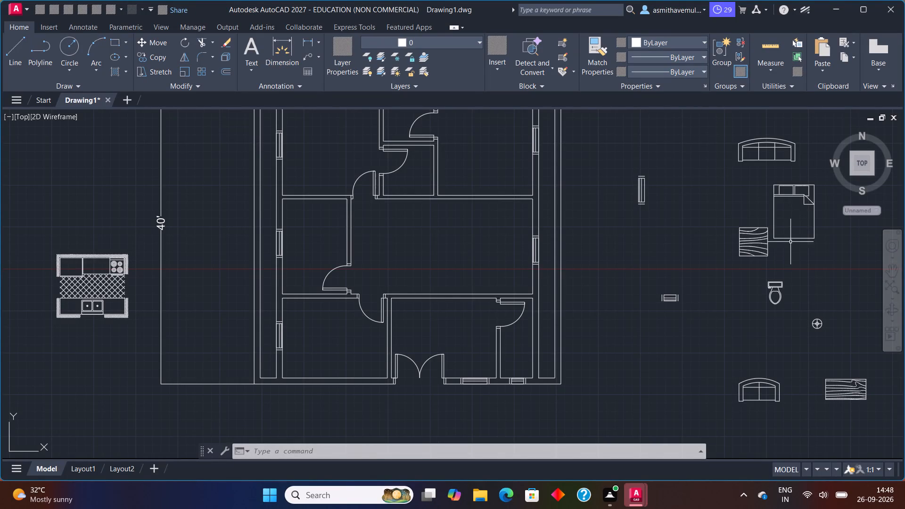
Copy the double bed twice from its lower-right corner, placing both copies between the furniture blocks and the floor plan.
scroll(790, 241, up, 1)
middle_drag(790, 240, 645, 289)
drag(722, 214, 722, 213)
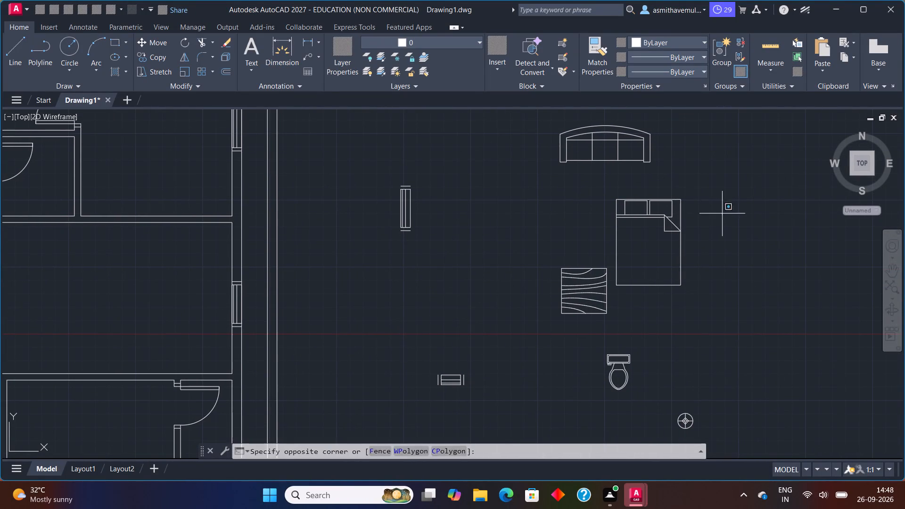
drag(722, 213, 665, 289)
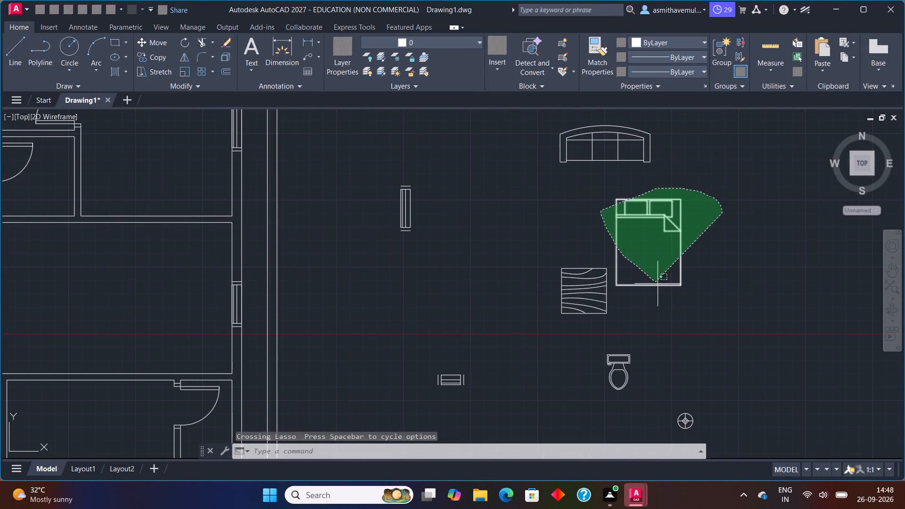
drag(665, 289, 683, 303)
text(COPY)
key(Return)
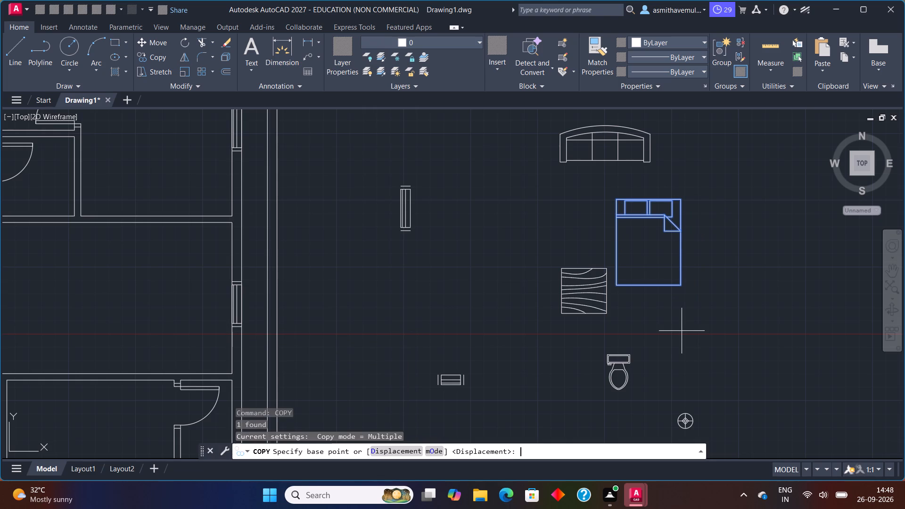
click(683, 284)
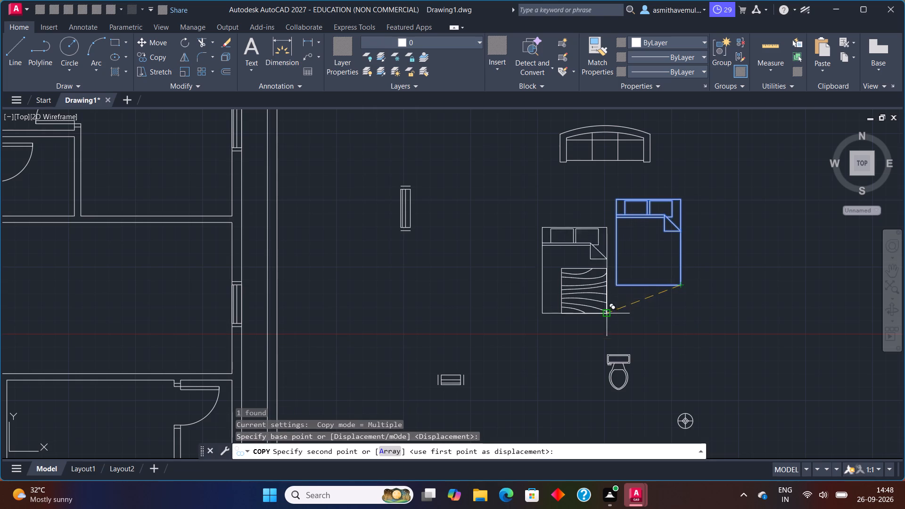
click(525, 340)
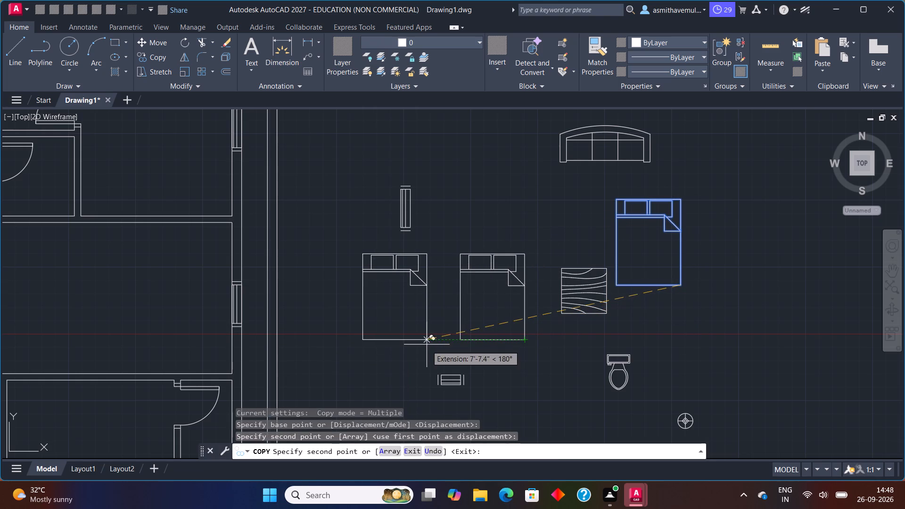
click(427, 345)
key(Escape)
Move the bed copy nearest the plan into the upper-left room, with its headboard against the top wall beneath the window.
scroll(519, 325, down, 1)
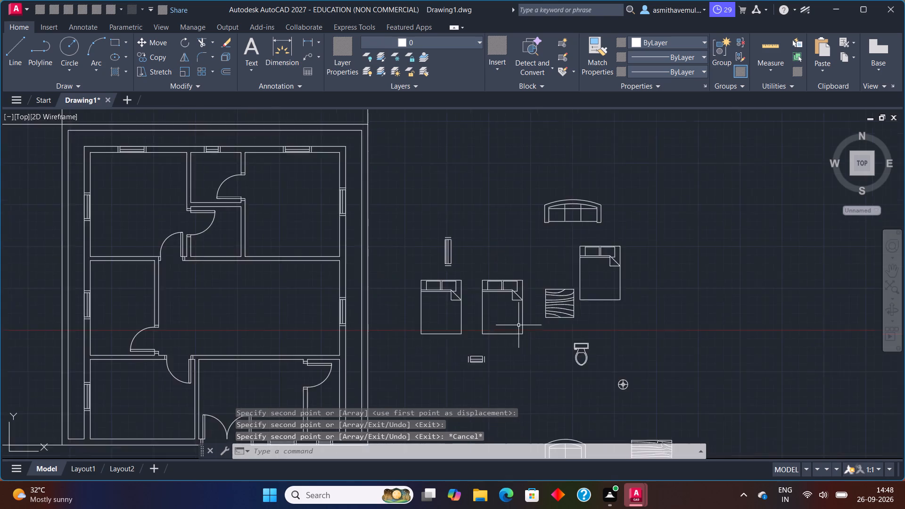
scroll(463, 329, down, 1)
scroll(441, 310, up, 1)
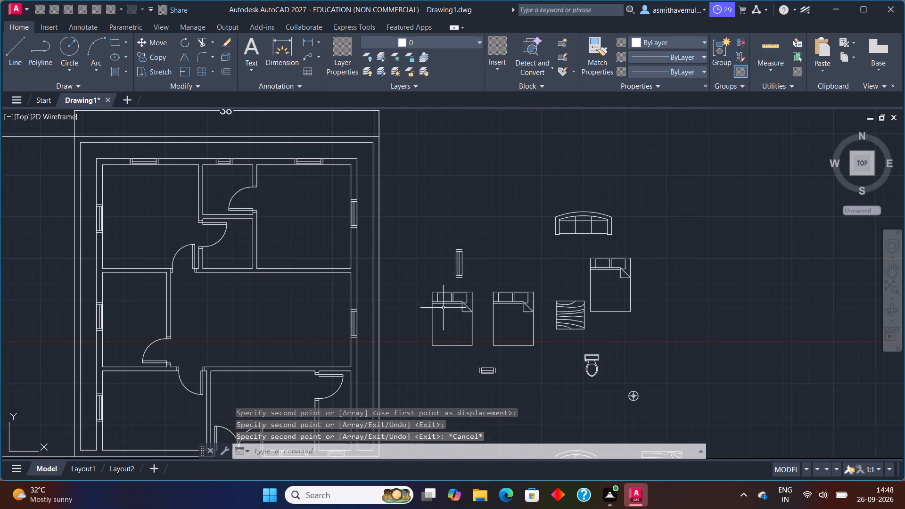
drag(469, 293, 461, 291)
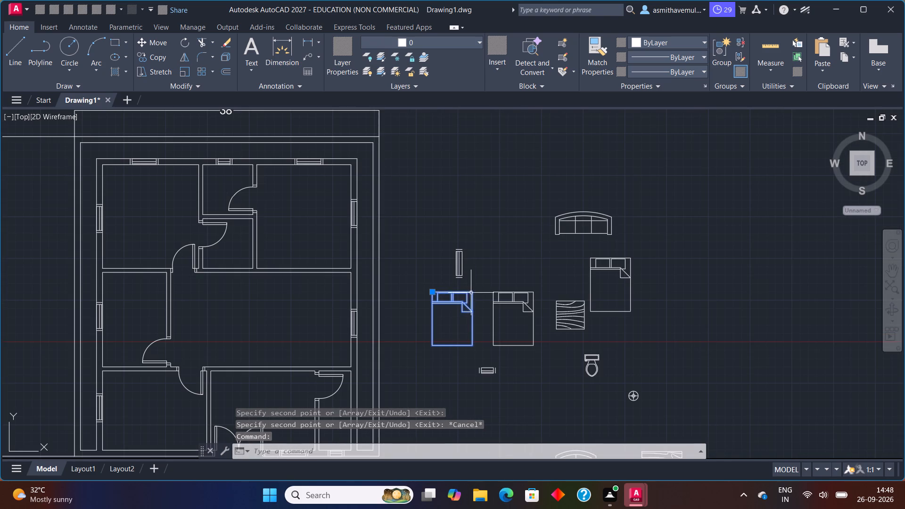
key(m)
key(Return)
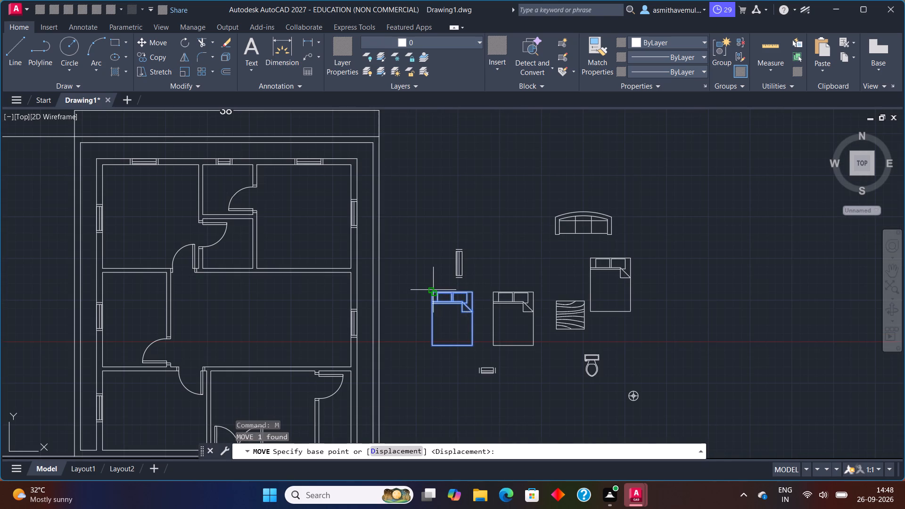
click(433, 290)
scroll(107, 188, down, 1)
scroll(109, 185, up, 2)
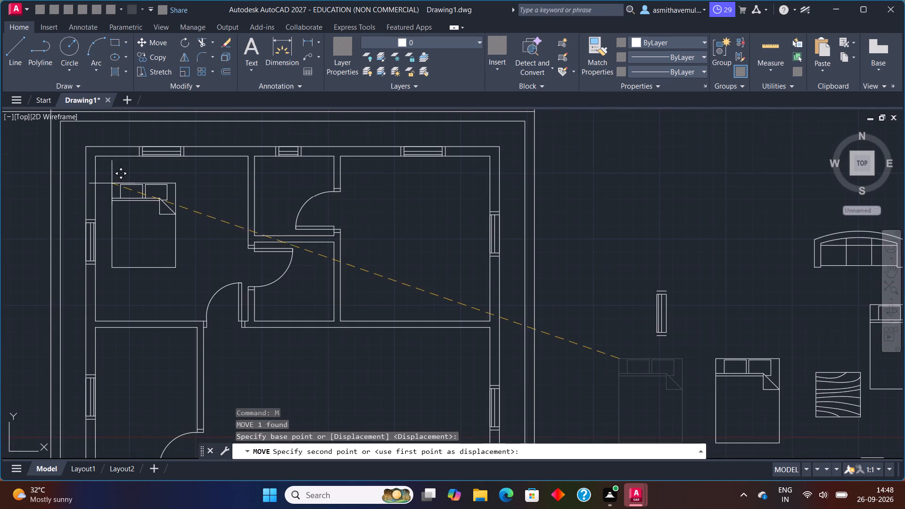
scroll(113, 179, up, 1)
middle_drag(119, 172, 257, 258)
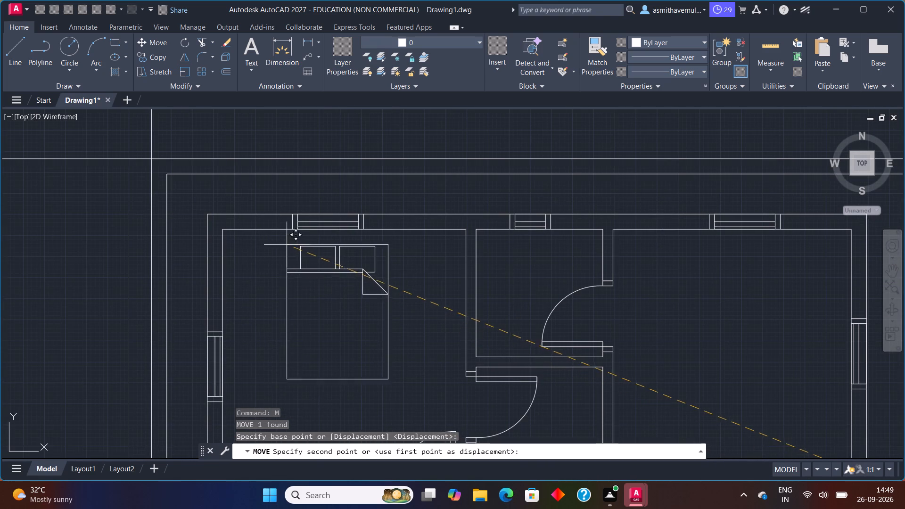
scroll(272, 240, up, 2)
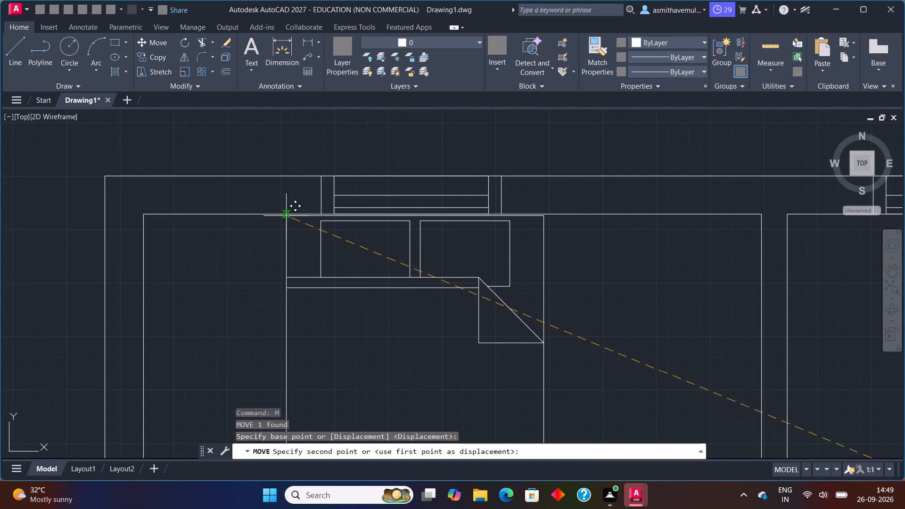
scroll(287, 216, up, 2)
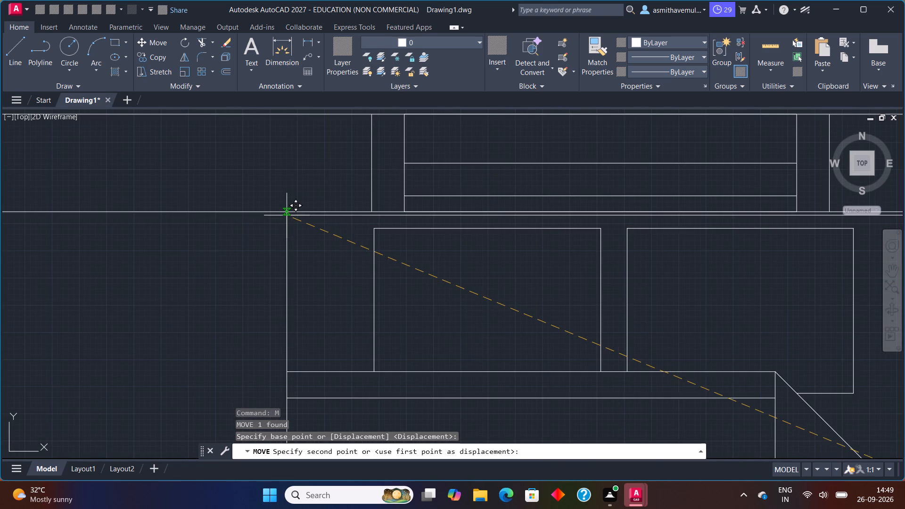
scroll(286, 212, down, 1)
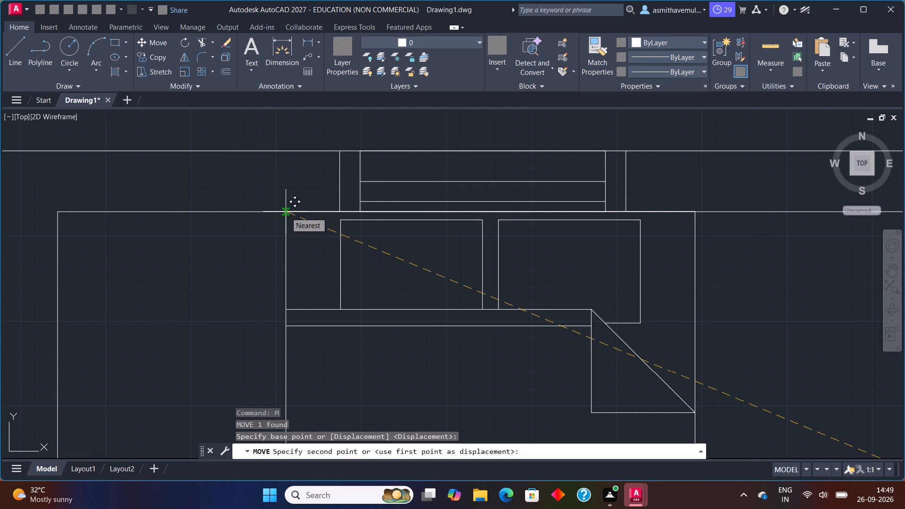
scroll(281, 212, up, 2)
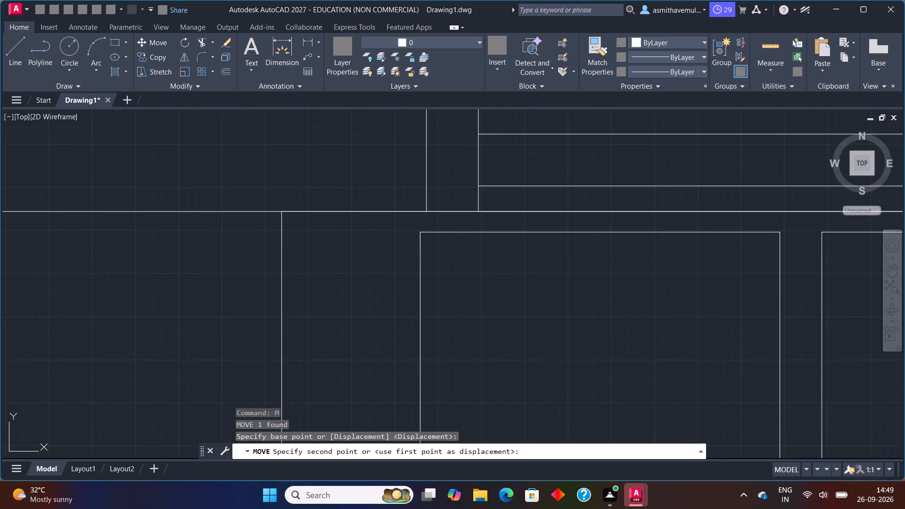
scroll(281, 212, up, 1)
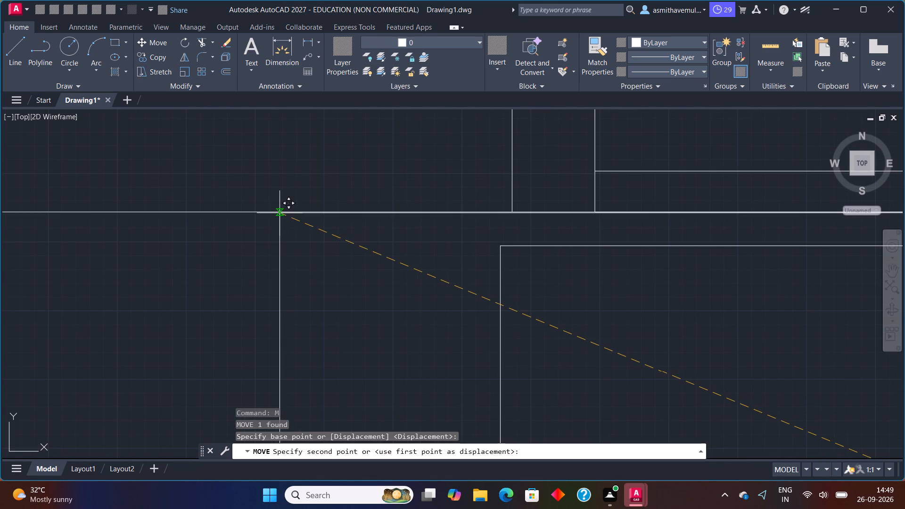
scroll(280, 212, up, 3)
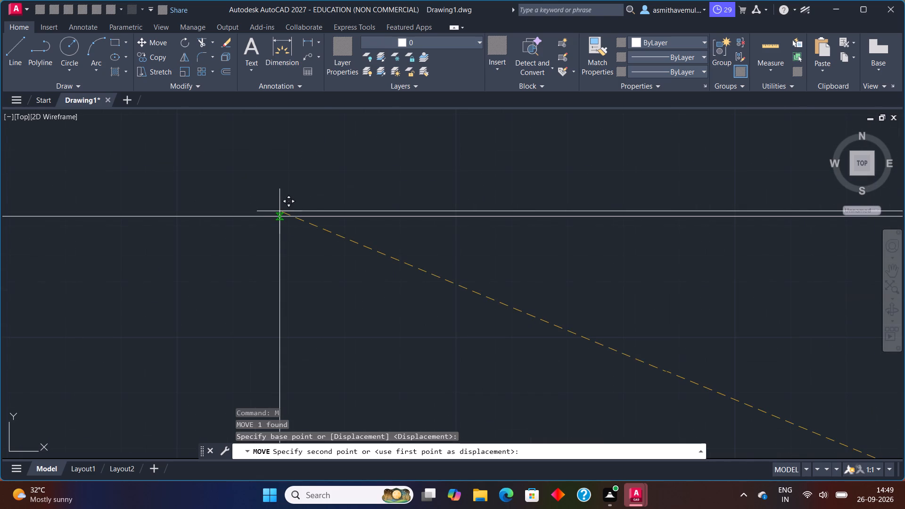
click(277, 217)
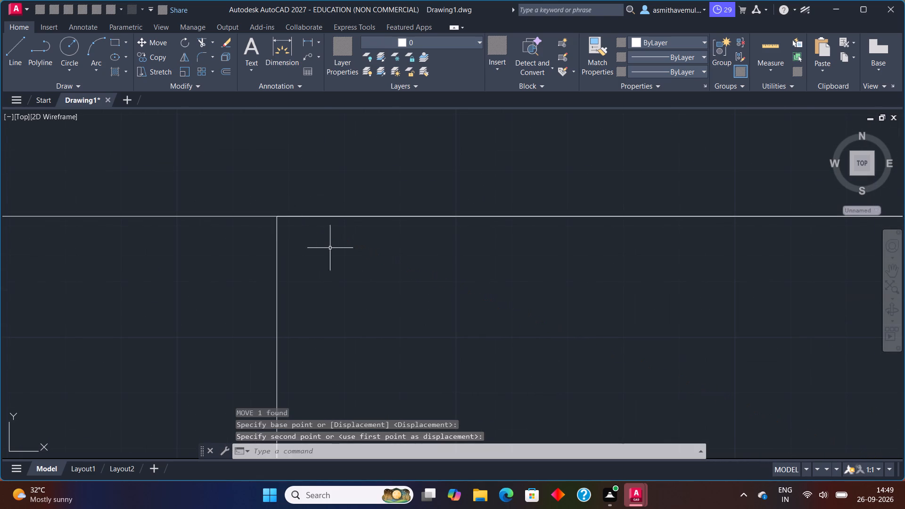
Move the other bed copy by its upper-right corner into the upper-right room, headboard against the top wall beneath the window.
scroll(338, 248, down, 7)
scroll(393, 267, down, 2)
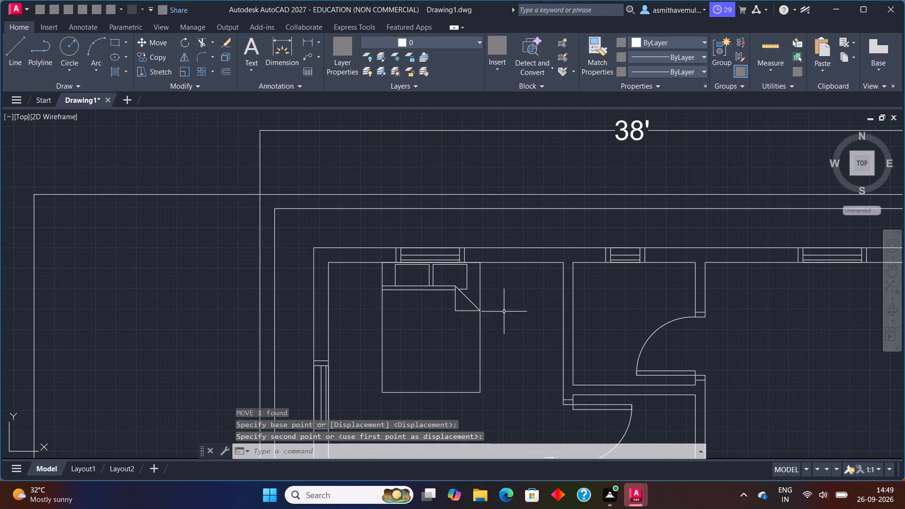
scroll(505, 309, up, 1)
scroll(477, 375, down, 2)
middle_drag(487, 382, 446, 321)
scroll(439, 302, down, 2)
middle_drag(540, 362, 499, 305)
scroll(495, 298, up, 1)
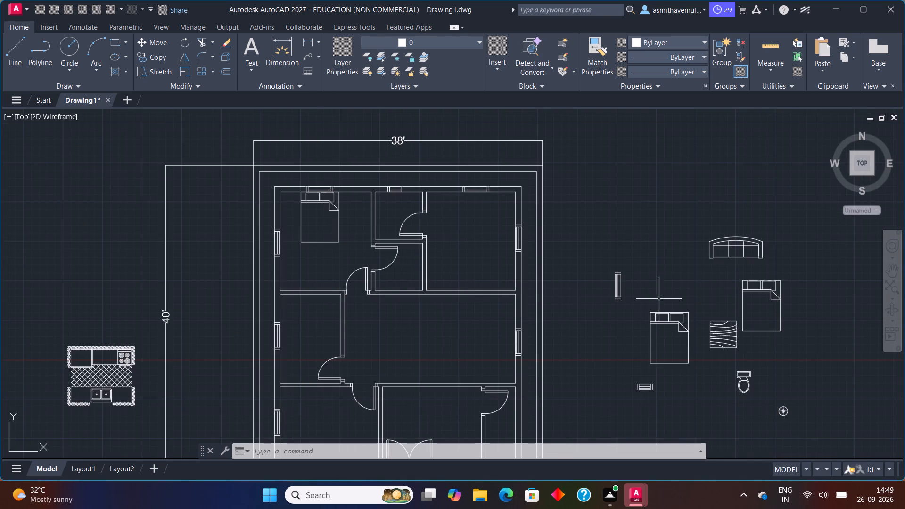
click(684, 314)
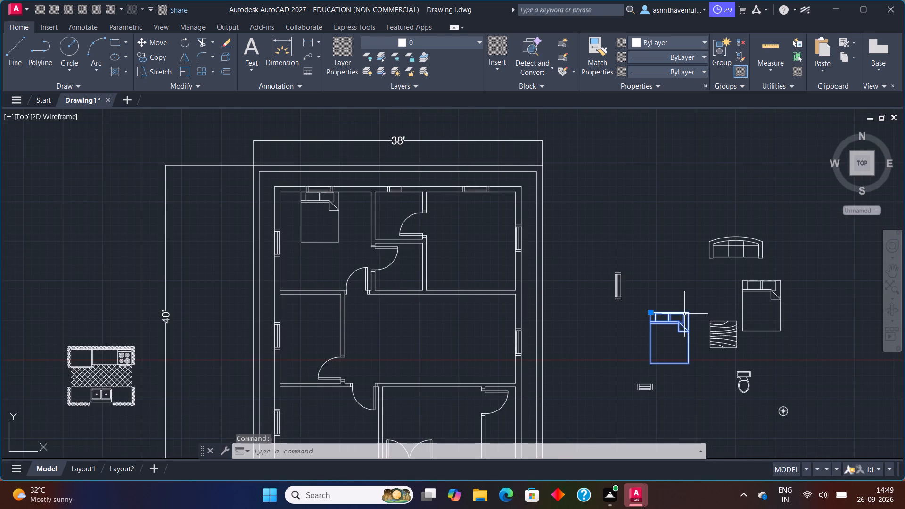
key(m)
key(Return)
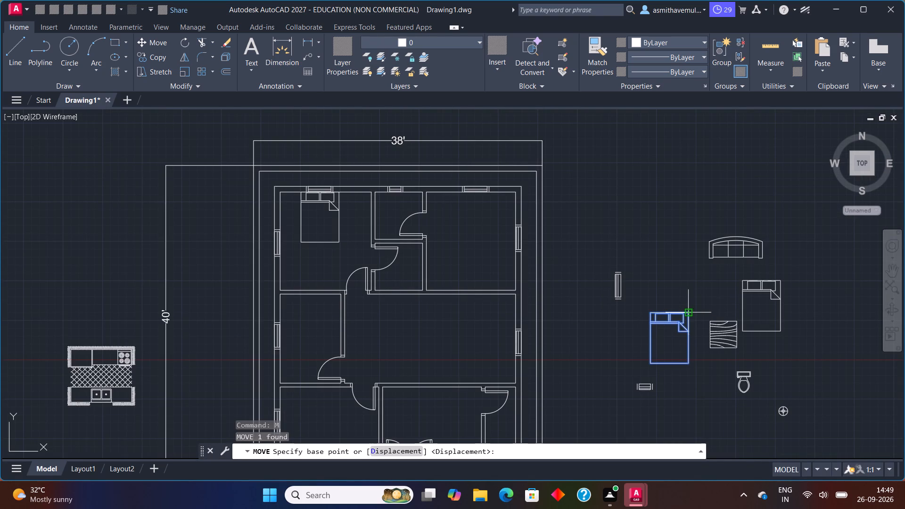
click(689, 315)
scroll(472, 229, up, 2)
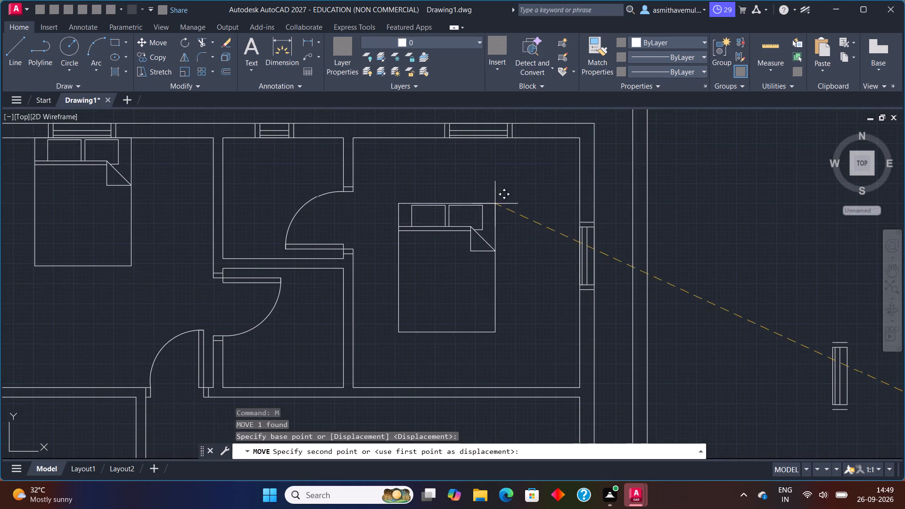
middle_drag(495, 203, 482, 271)
scroll(494, 237, up, 3)
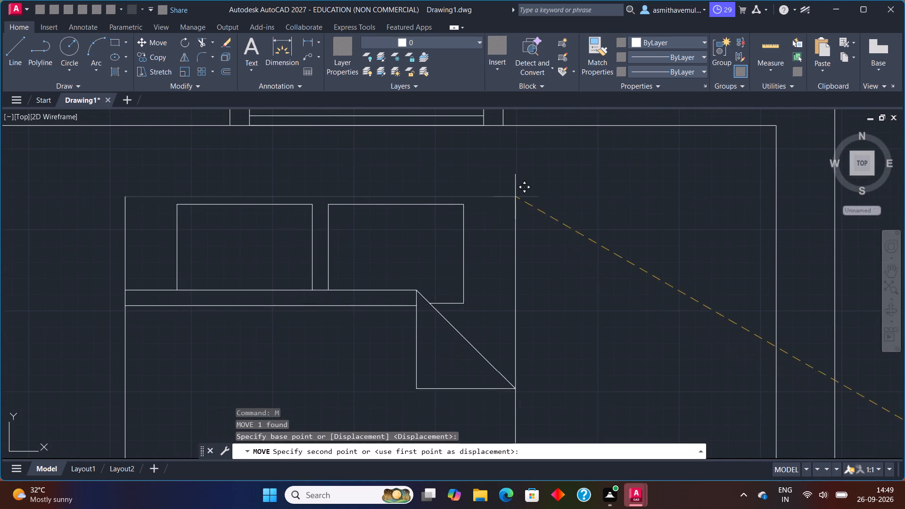
scroll(520, 192, down, 1)
middle_drag(520, 192, 517, 293)
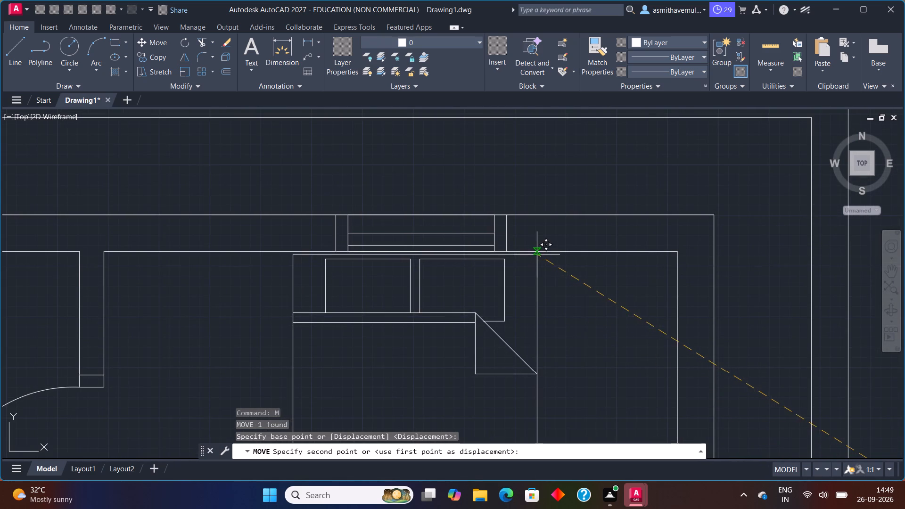
scroll(537, 255, up, 2)
scroll(524, 252, down, 1)
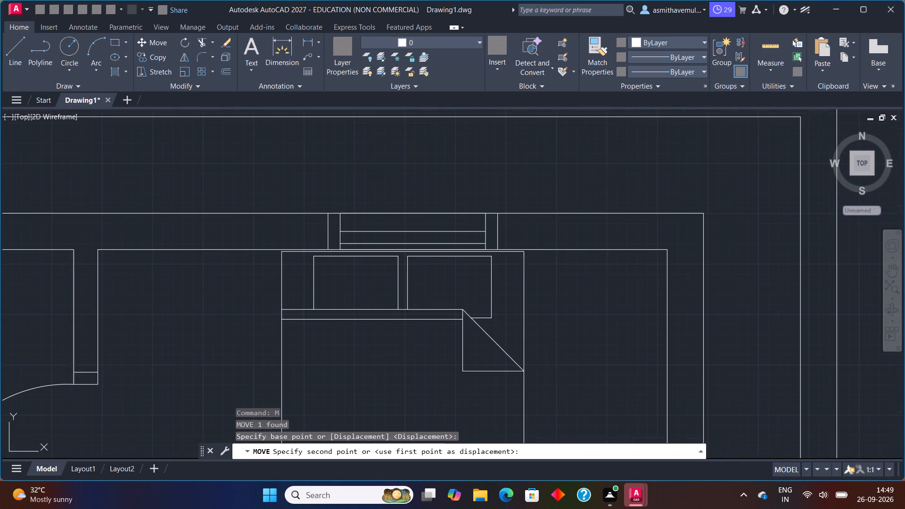
scroll(524, 252, down, 1)
middle_drag(524, 253, 535, 253)
scroll(536, 254, up, 1)
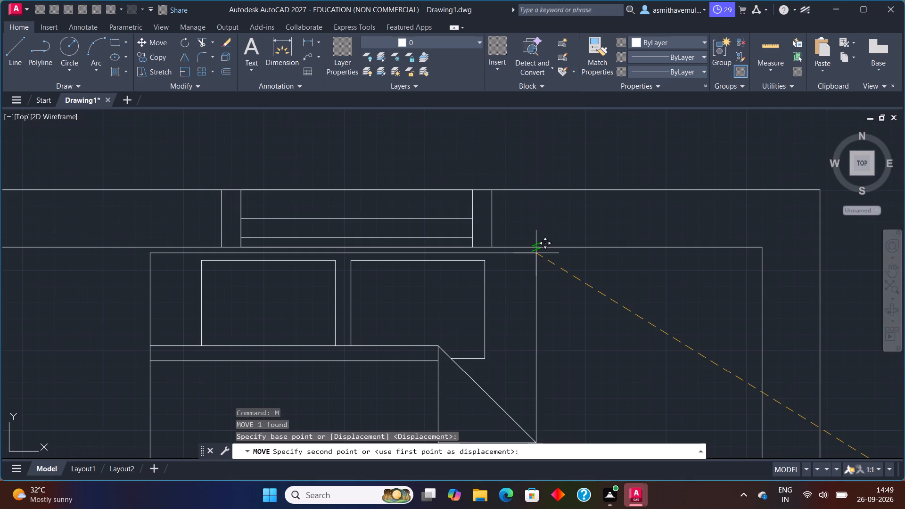
scroll(538, 254, up, 2)
scroll(535, 254, down, 1)
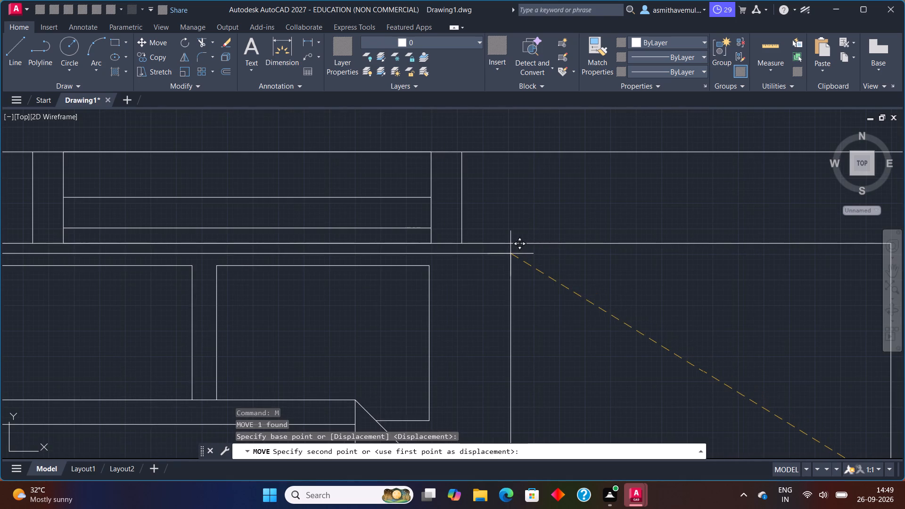
middle_drag(510, 253, 696, 235)
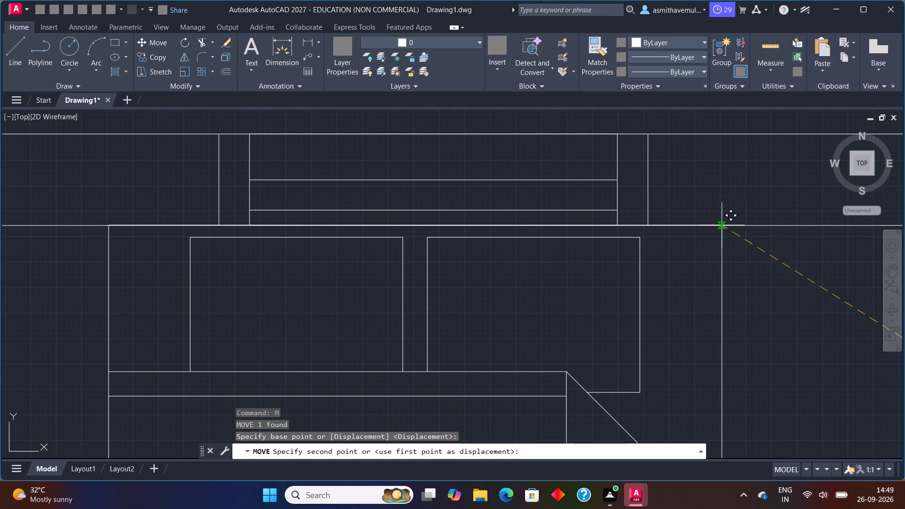
click(717, 226)
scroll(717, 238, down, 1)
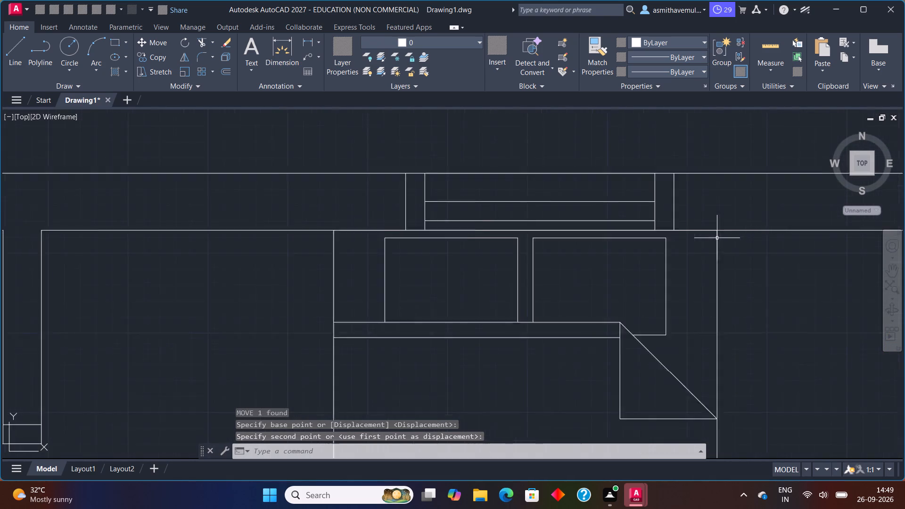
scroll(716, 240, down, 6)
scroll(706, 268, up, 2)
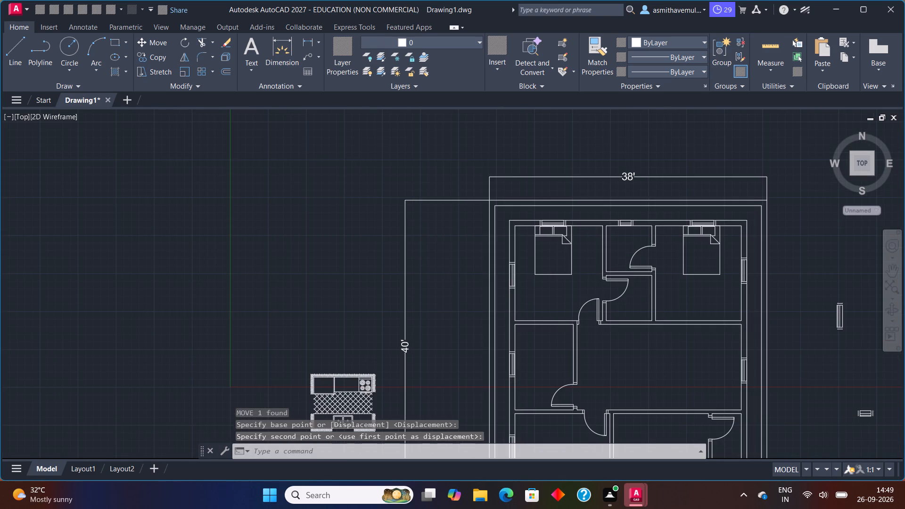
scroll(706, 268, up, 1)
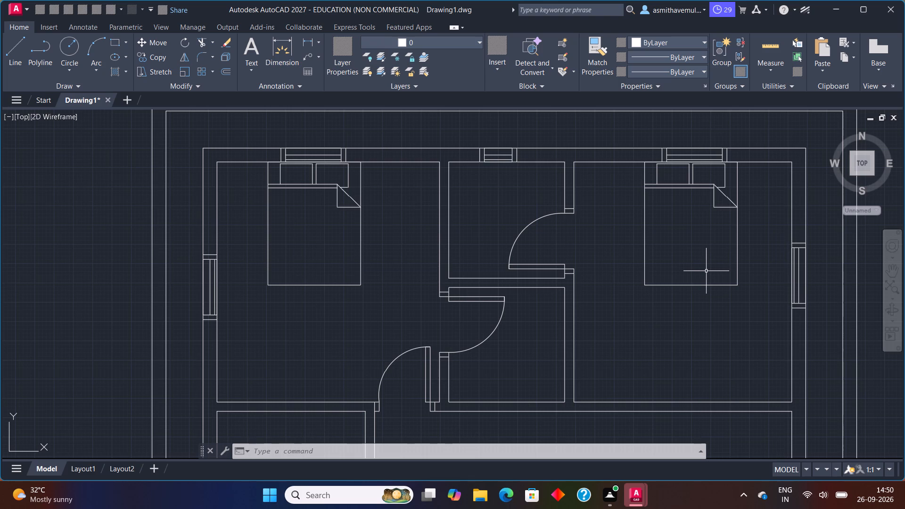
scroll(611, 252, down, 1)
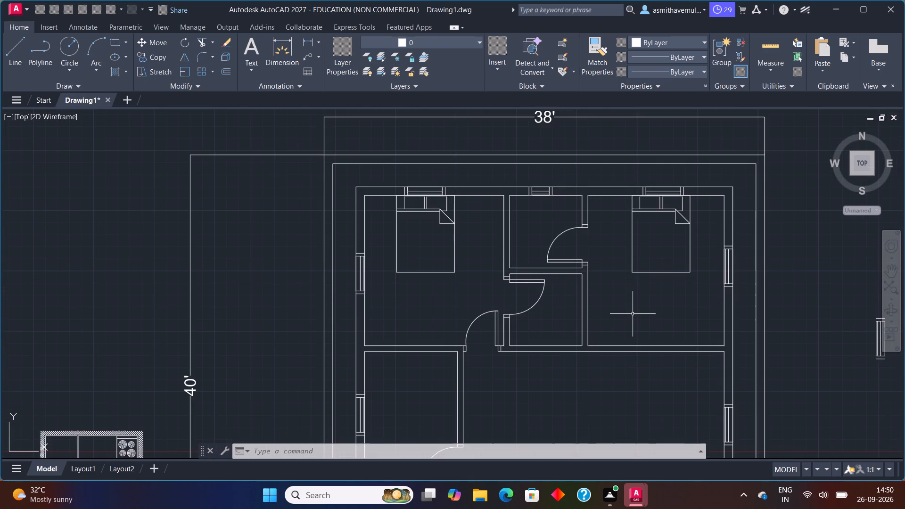
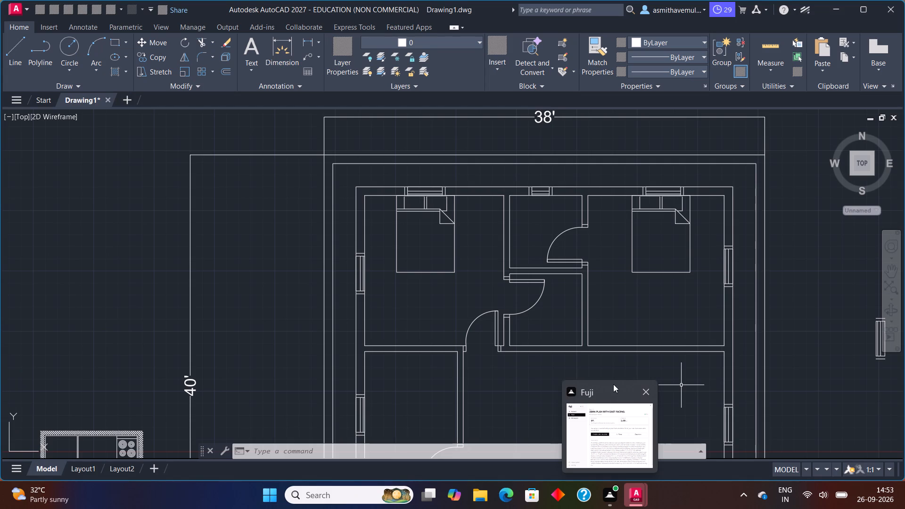
Rotate the remaining double bed beside the floor plan 90° counterclockwise about its upper-right corner, so its headboard faces left.
scroll(641, 314, down, 2)
middle_drag(580, 379, 572, 279)
scroll(556, 271, up, 1)
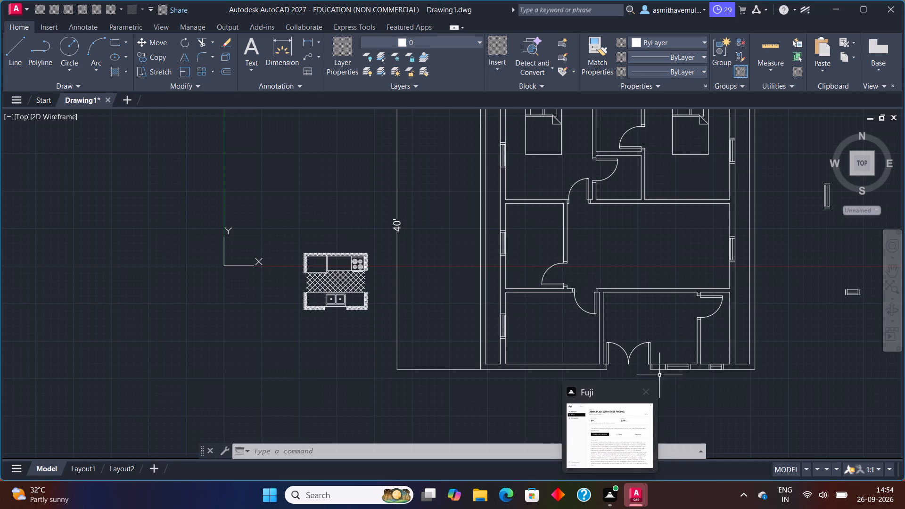
scroll(774, 353, down, 1)
middle_drag(704, 352, 294, 352)
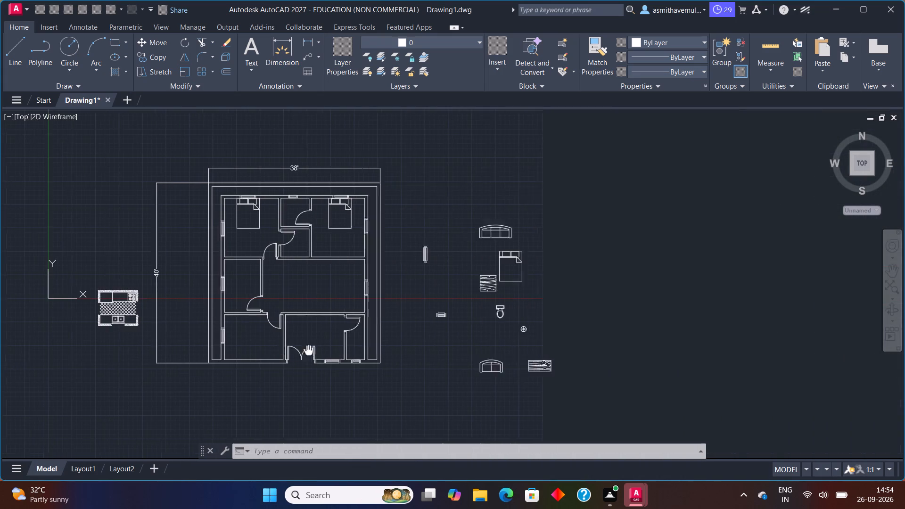
middle_drag(294, 352, 293, 352)
scroll(495, 262, up, 1)
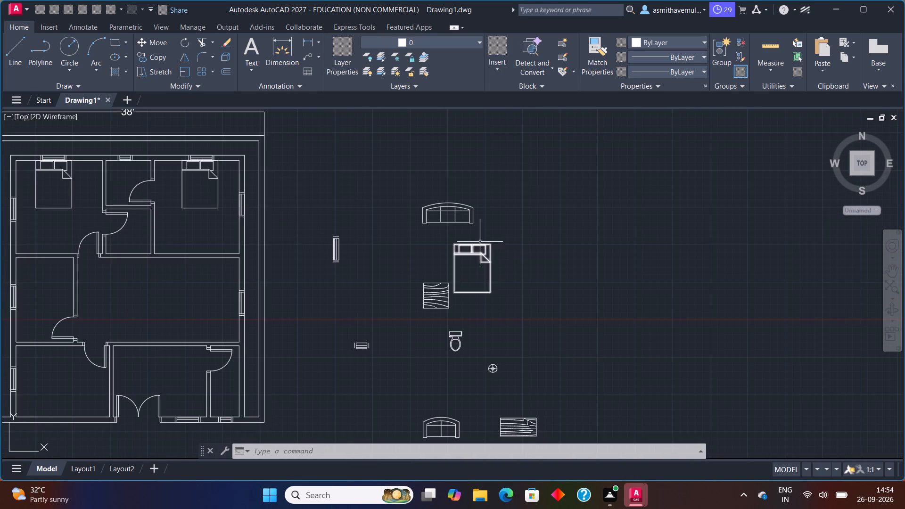
drag(480, 240, 510, 311)
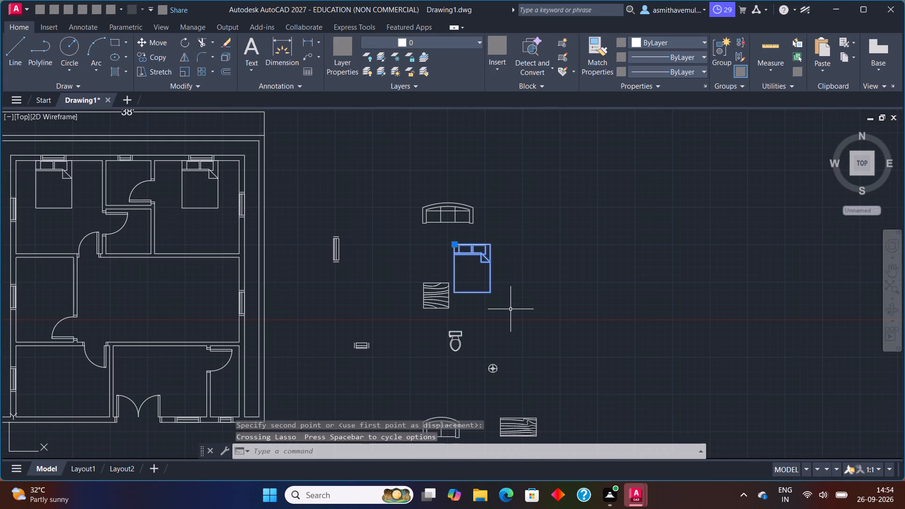
text(ER)
key(BackSpace)
key(BackSpace)
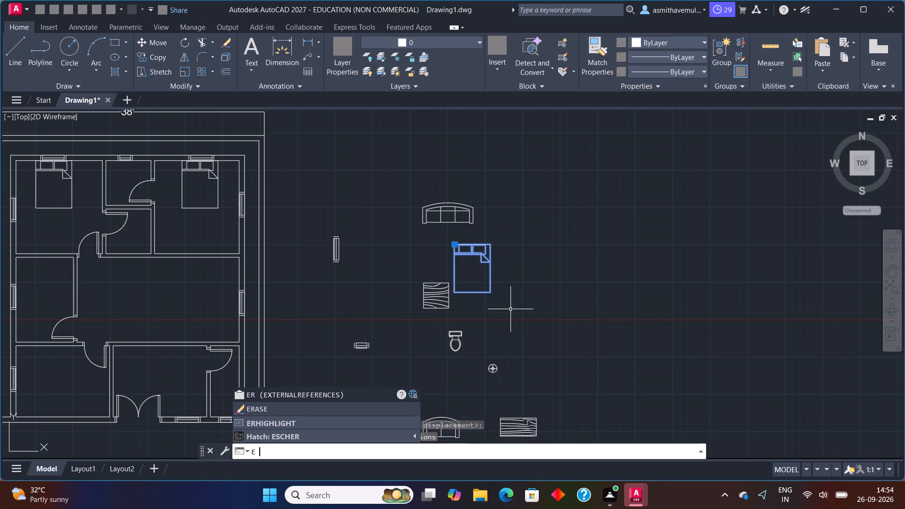
text(RO)
key(Return)
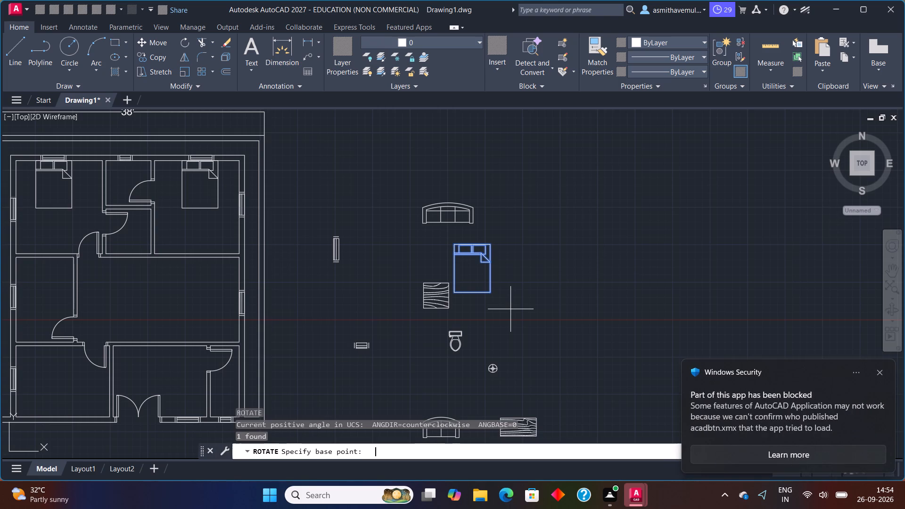
click(490, 246)
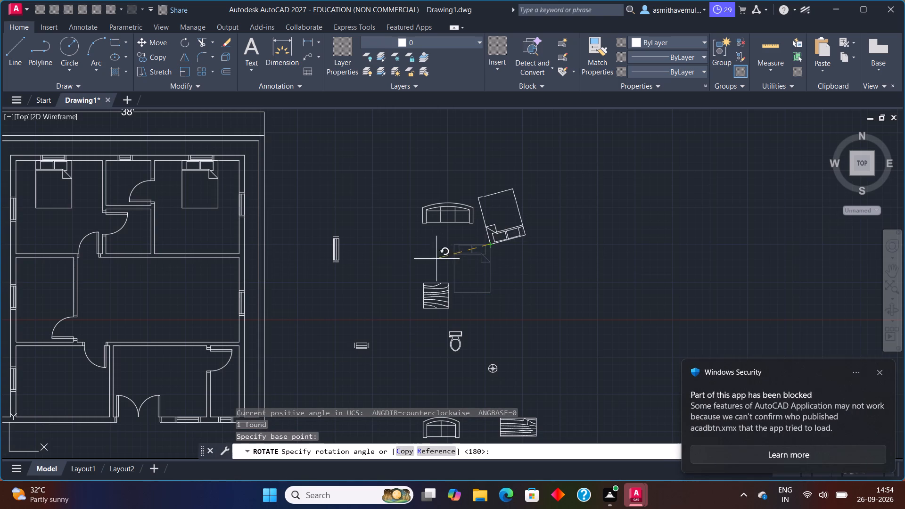
key(F8)
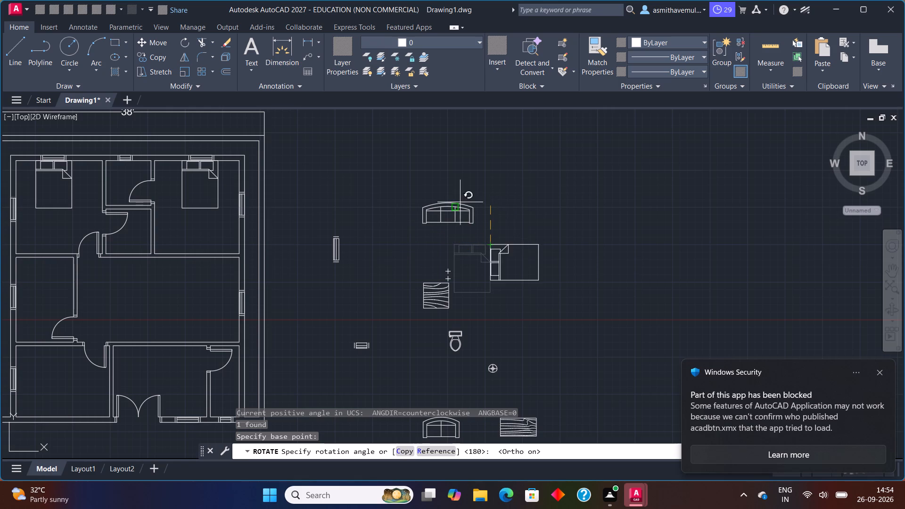
click(519, 202)
Move the rotated bed by its upper-left corner into the plan's lower-left room, with its headboard against the left wall beside the window.
drag(522, 213, 523, 307)
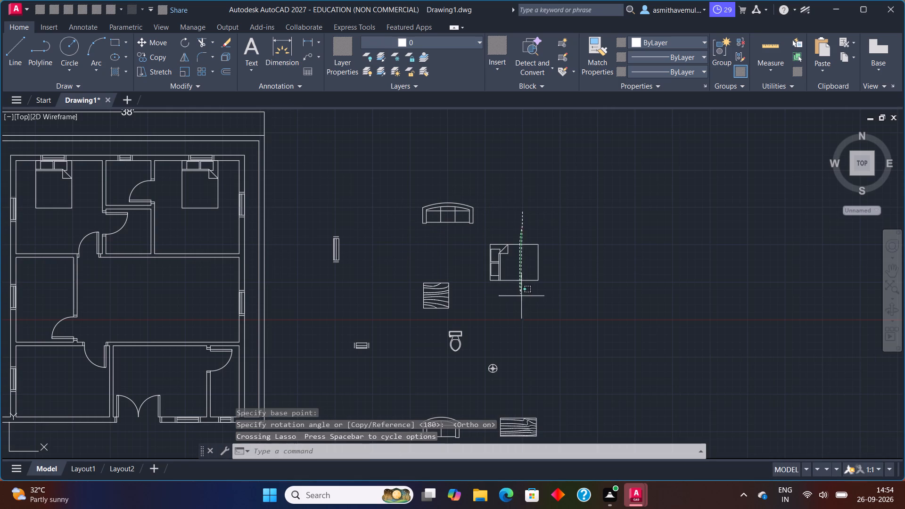
drag(523, 307, 529, 324)
key(m)
key(Return)
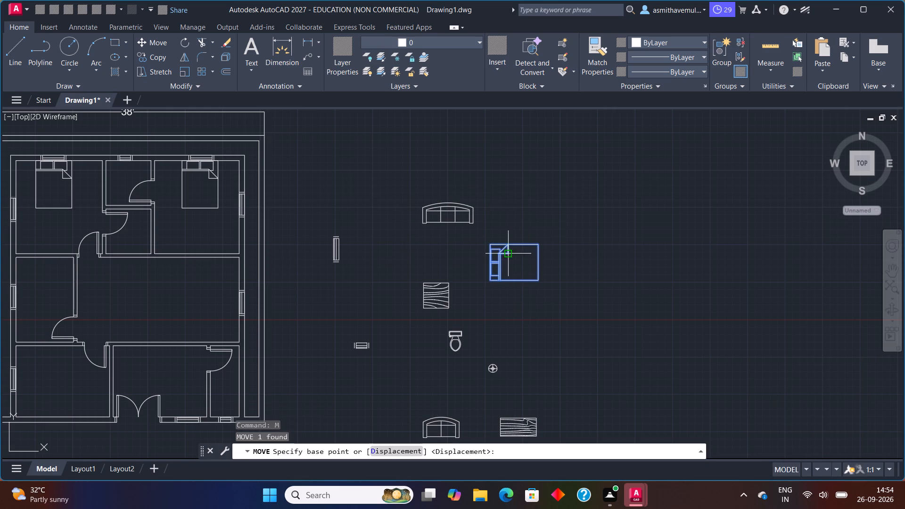
click(490, 241)
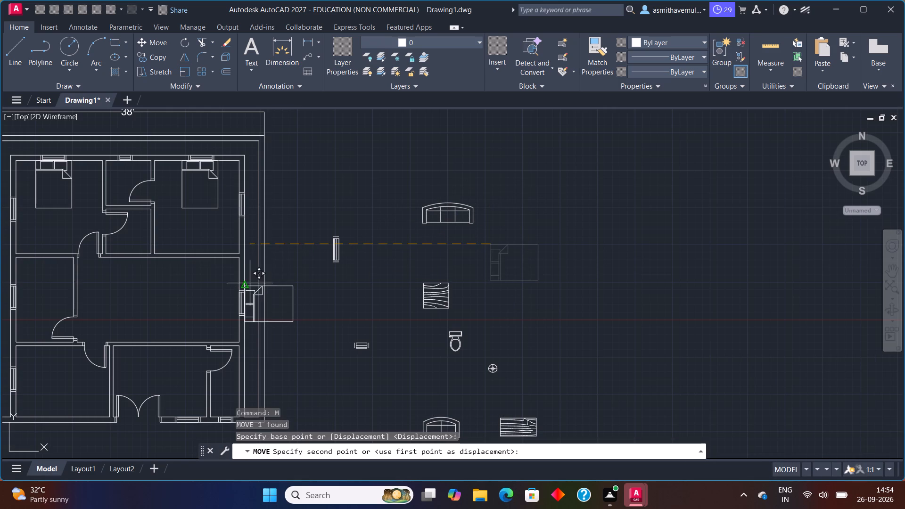
key(F8)
scroll(172, 300, down, 2)
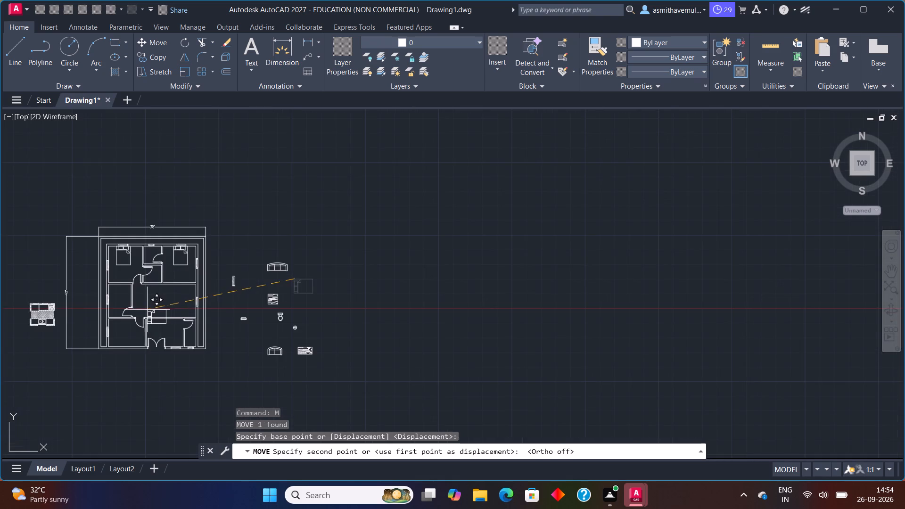
middle_drag(147, 311, 262, 251)
scroll(206, 279, up, 3)
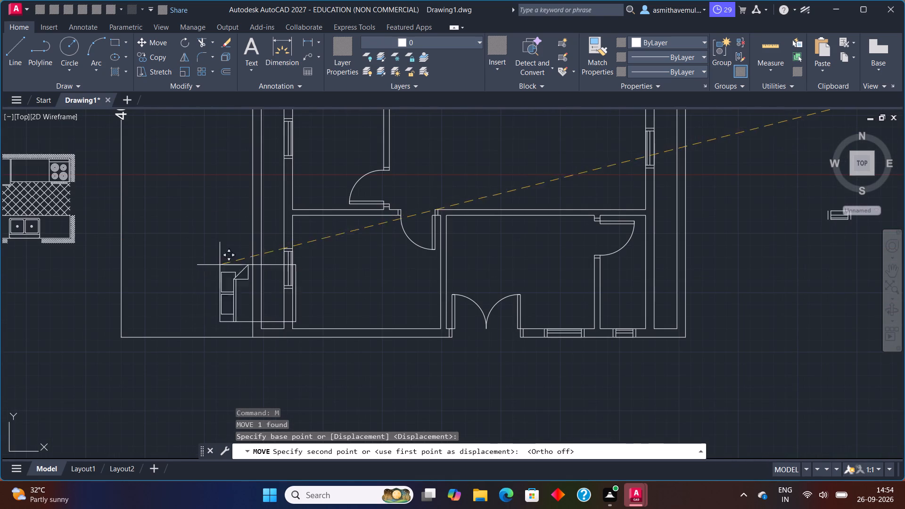
scroll(266, 261, up, 2)
scroll(326, 225, up, 1)
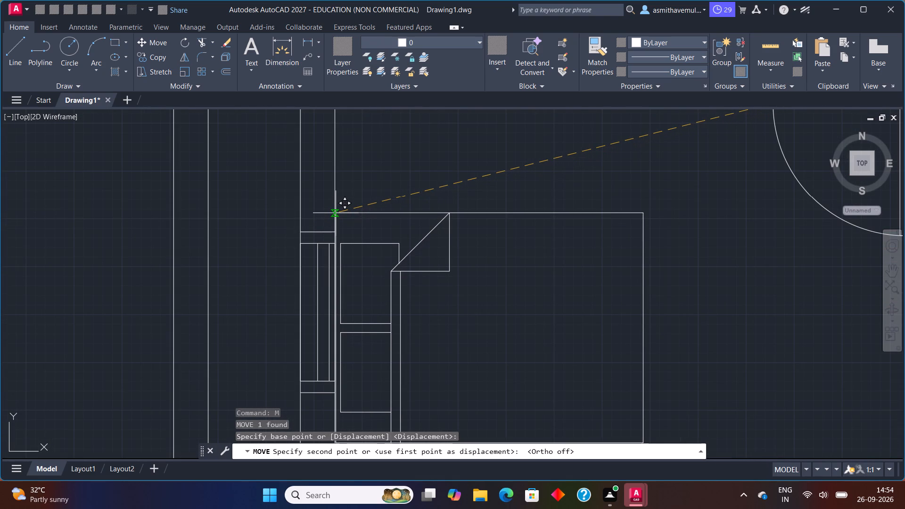
scroll(336, 213, up, 2)
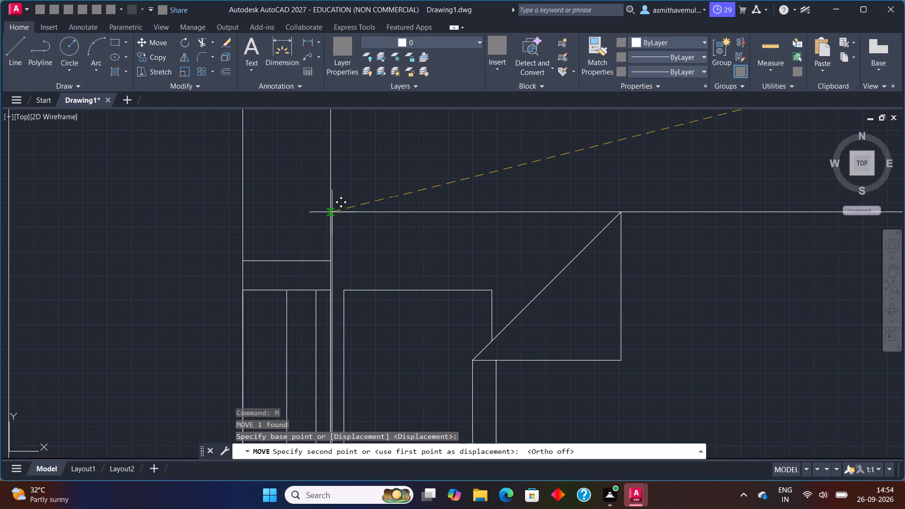
click(330, 213)
Rotate the rectangular wood-grain table beside the small sofa 90° counterclockwise about its upper-left corner.
scroll(362, 214, down, 2)
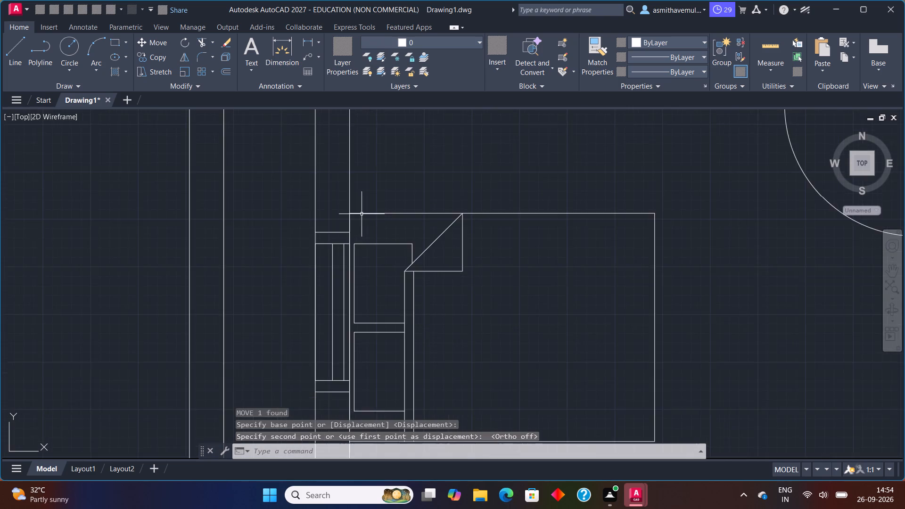
scroll(362, 214, down, 2)
middle_drag(493, 310, 445, 302)
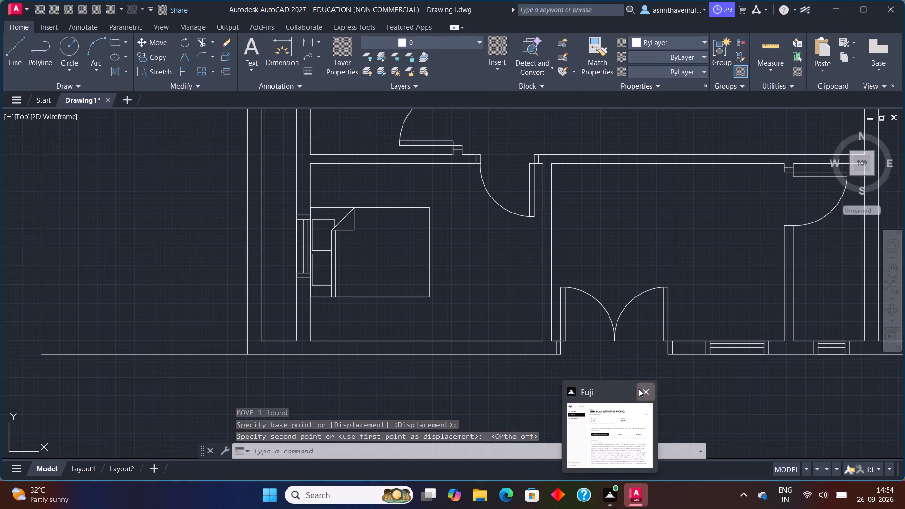
scroll(647, 341, down, 3)
middle_drag(687, 323, 677, 323)
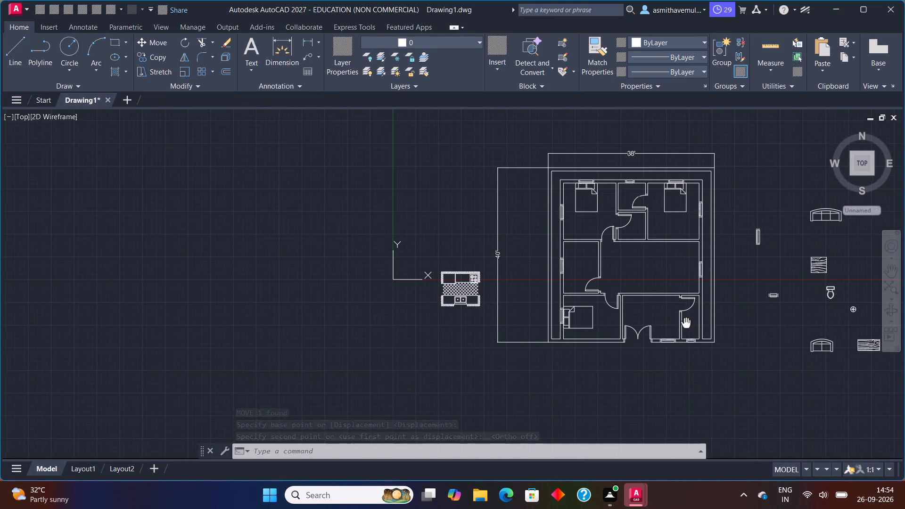
middle_drag(677, 323, 570, 324)
scroll(630, 337, up, 1)
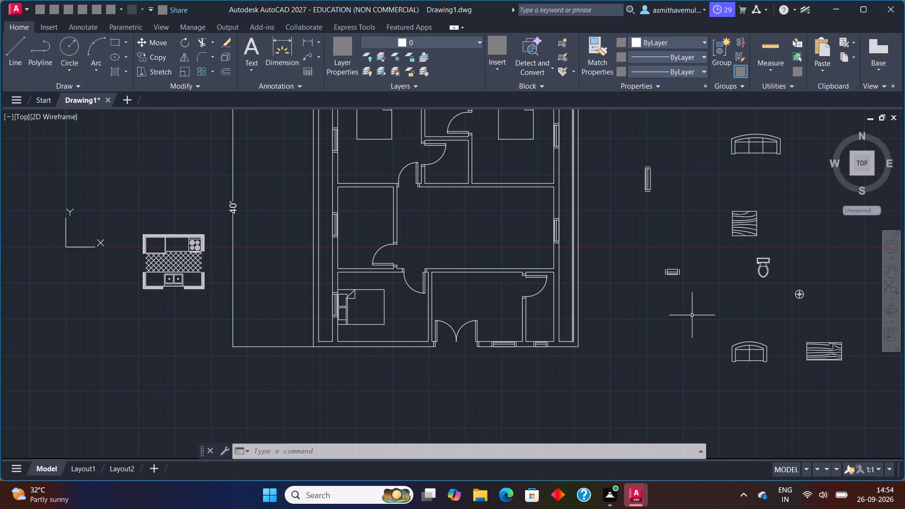
drag(831, 321, 822, 386)
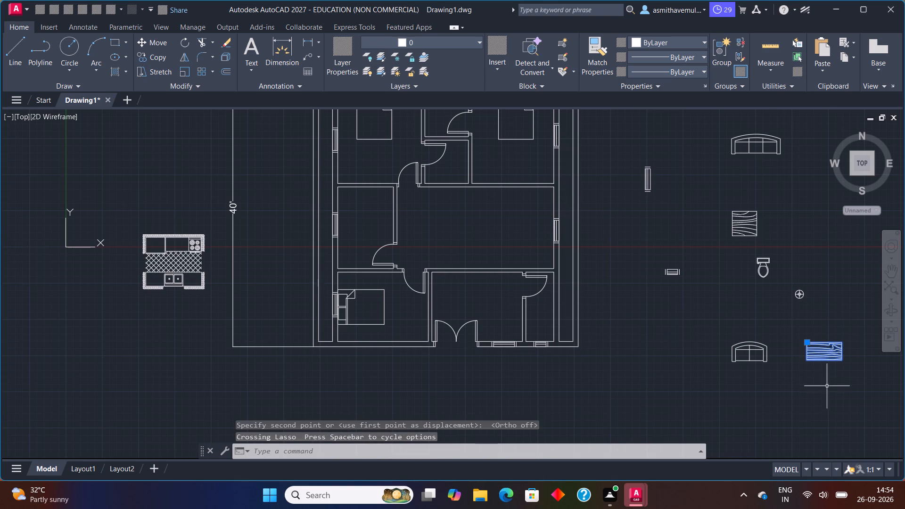
key(r)
key(o)
key(Return)
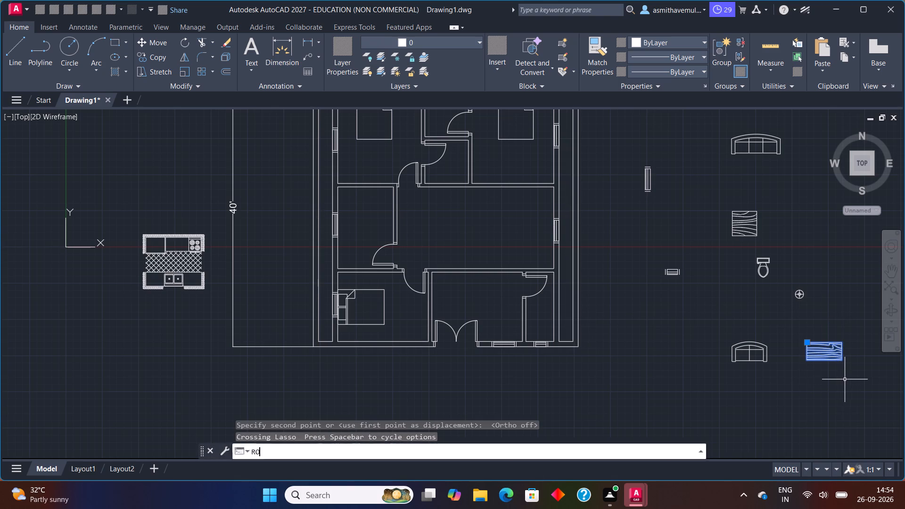
click(806, 342)
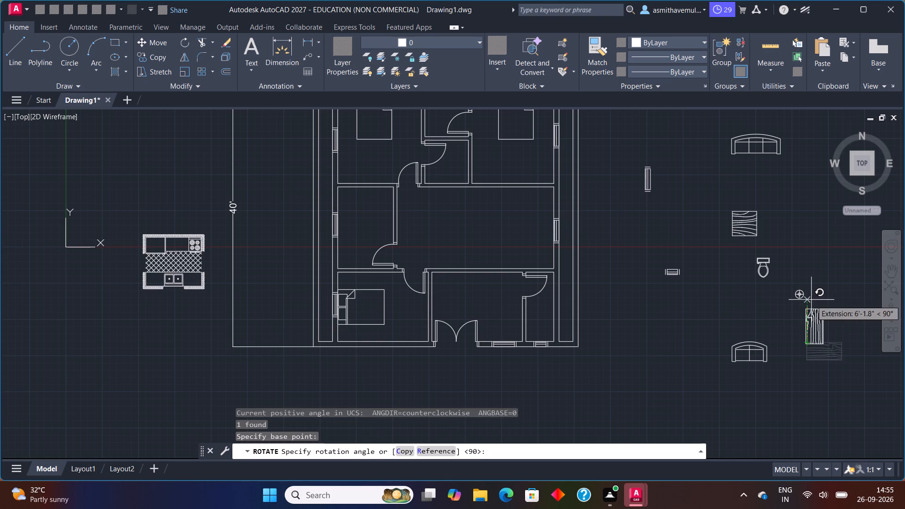
key(F8)
click(810, 296)
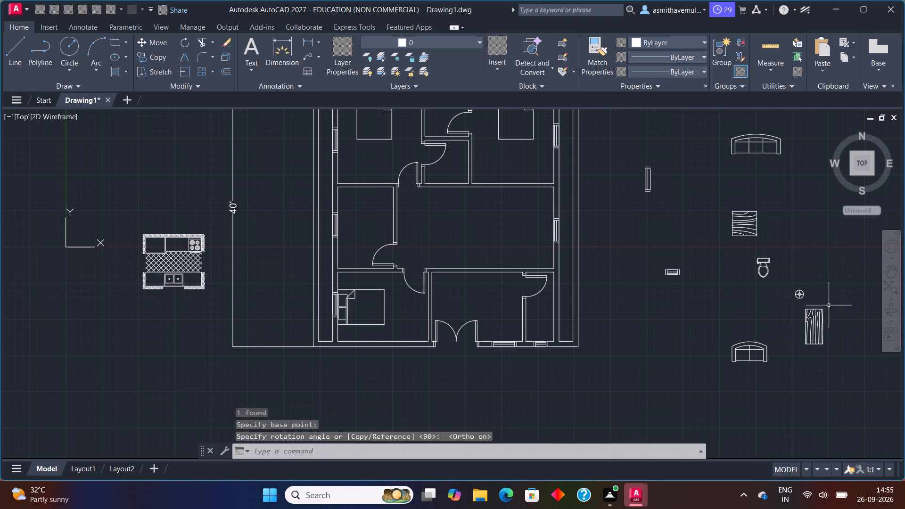
Move the rotated wood-grain table by its upper-left corner into the room with the double entrance door.
drag(832, 307, 800, 370)
key(m)
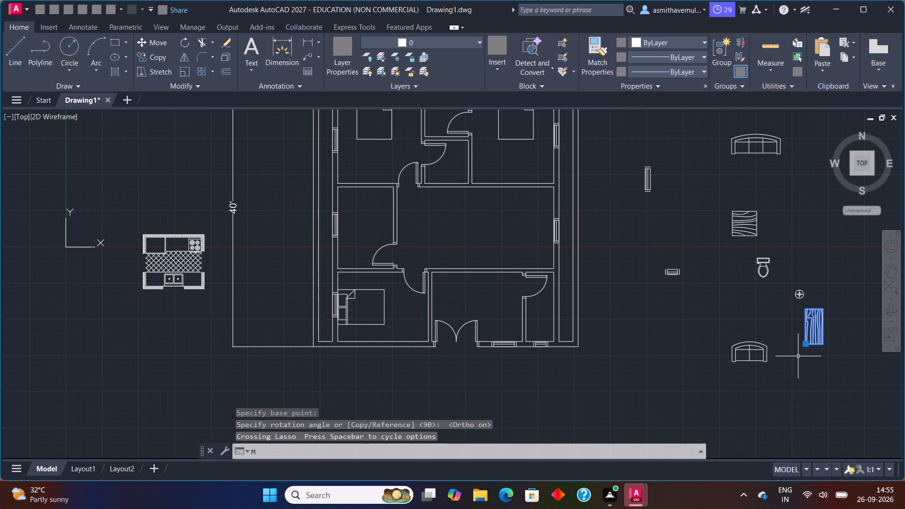
key(Return)
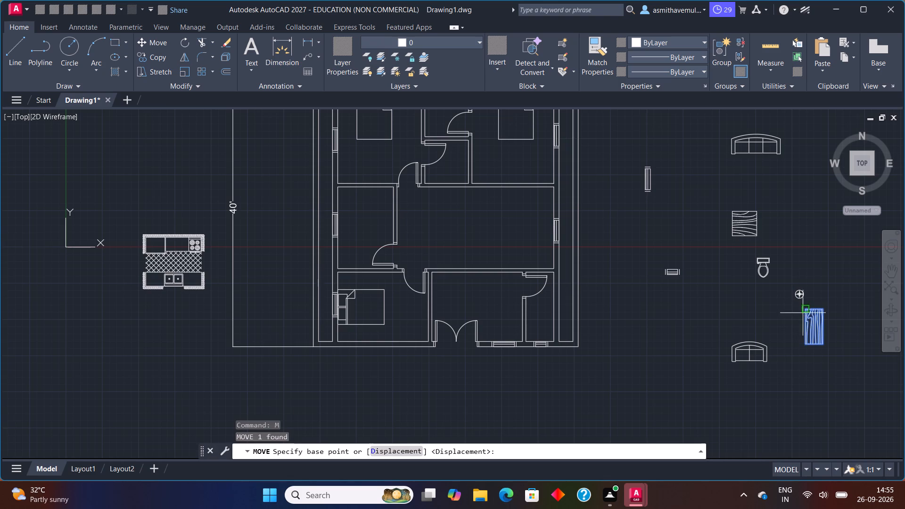
drag(803, 310, 798, 310)
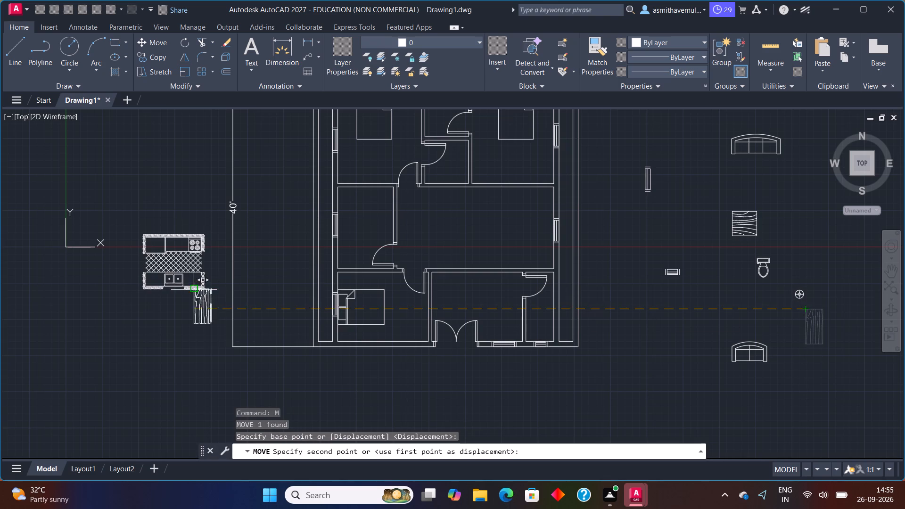
scroll(445, 246, up, 1)
key(F8)
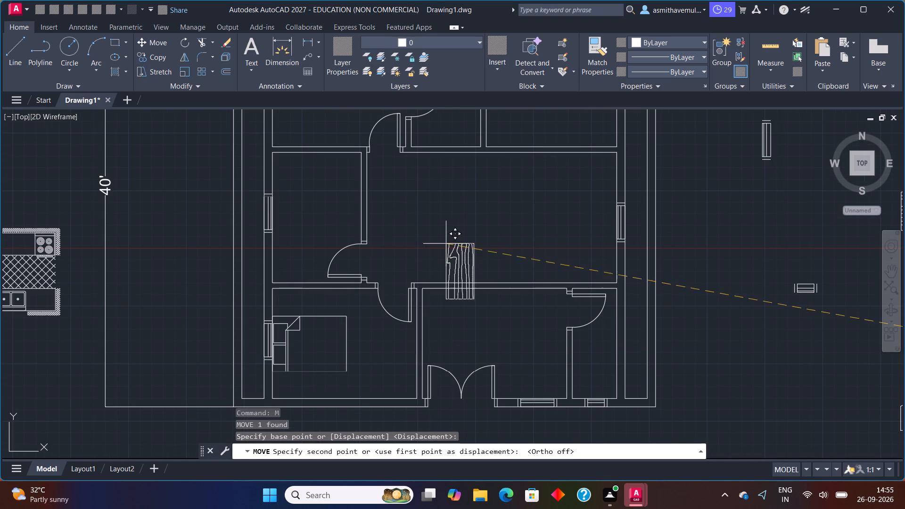
scroll(497, 300, up, 1)
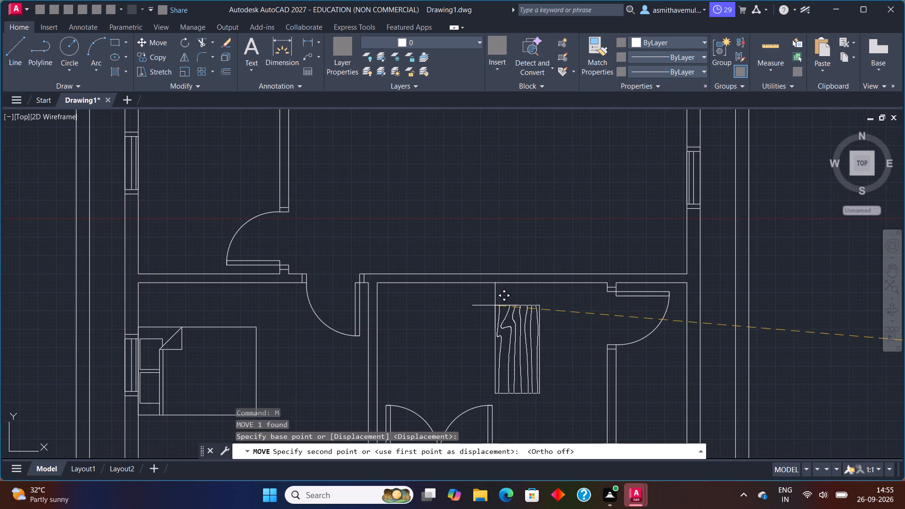
click(495, 306)
Scale the wood-grain table down freehand to roughly half size, using its lower-right corner as the base point.
drag(535, 334, 474, 356)
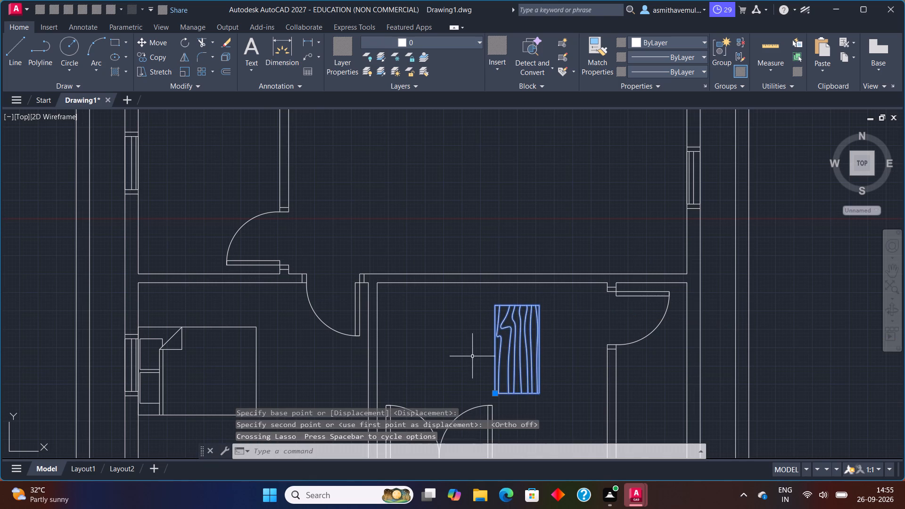
key(s)
text(CA)
key(l)
key(e)
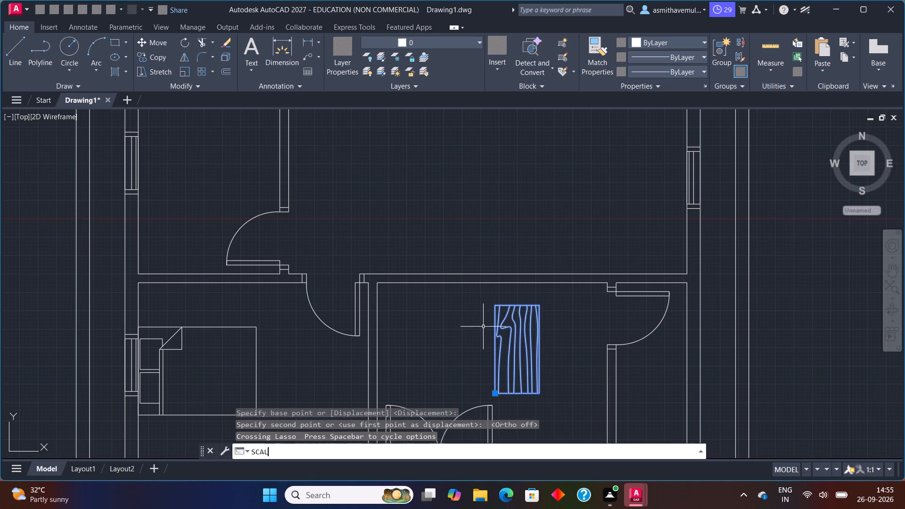
key(Return)
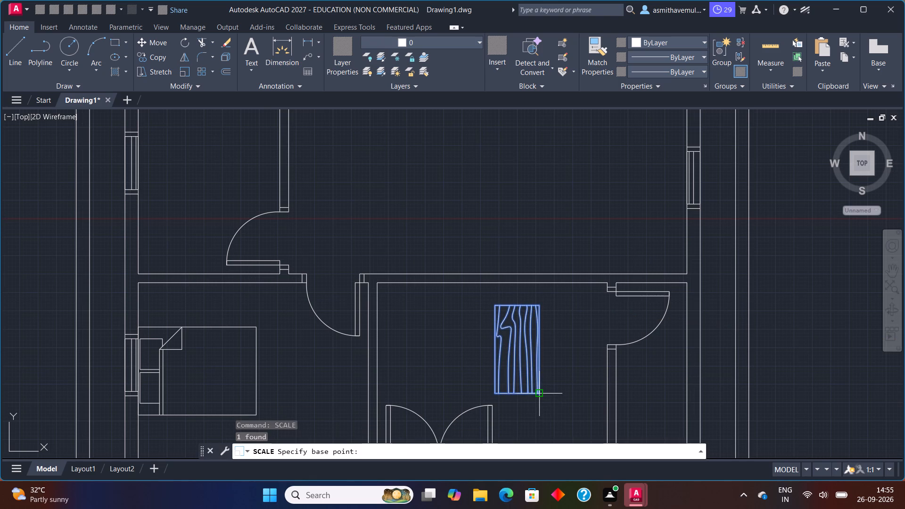
click(536, 393)
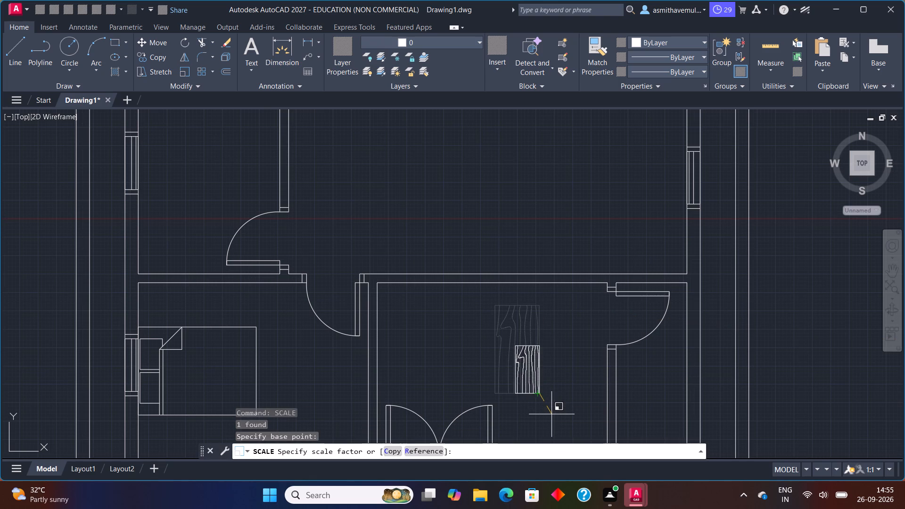
click(552, 415)
Move the reduced table by its upper-right corner slightly up toward the top wall of the entrance room.
drag(550, 366, 501, 380)
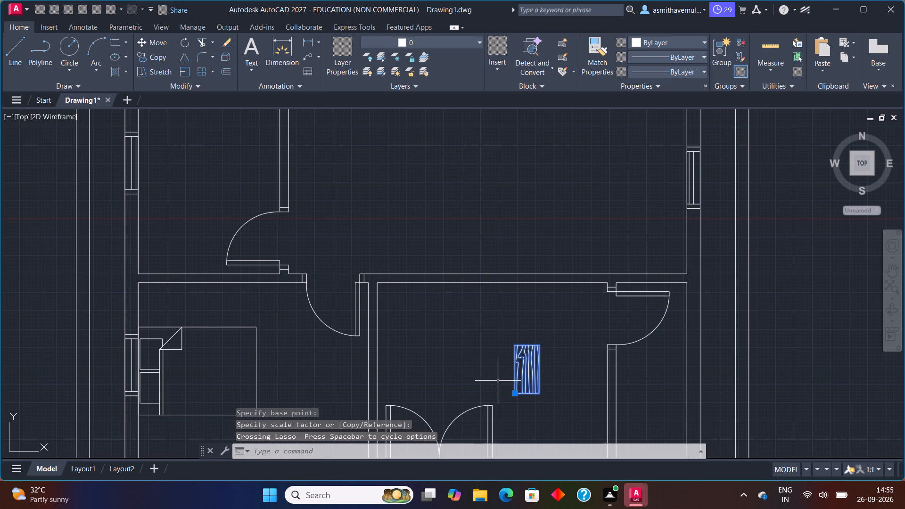
key(m)
key(Return)
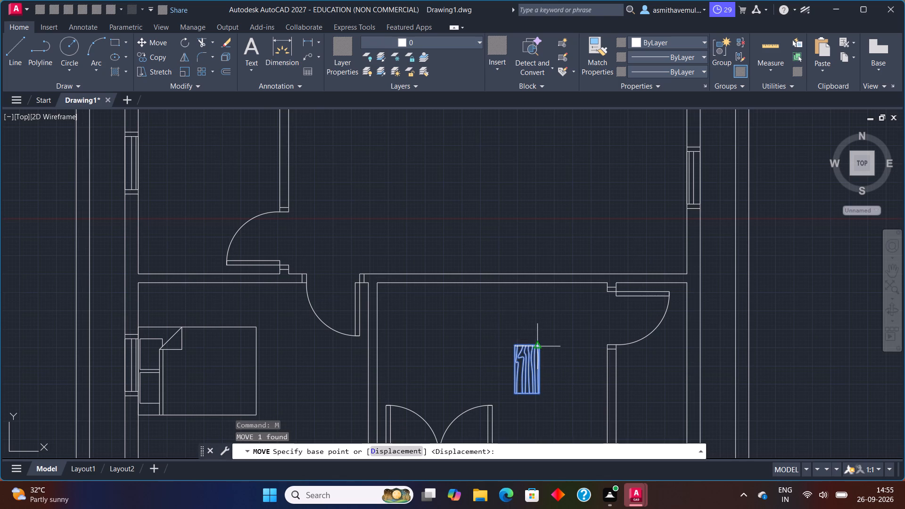
click(540, 347)
click(539, 316)
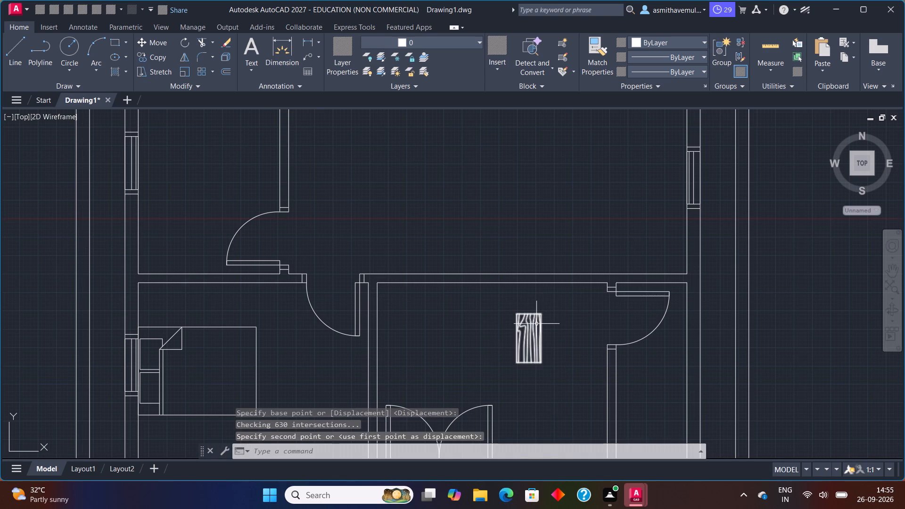
Move the small wood-grain table by its lower-right corner down and right, near the middle of the entrance room's right half.
click(536, 343)
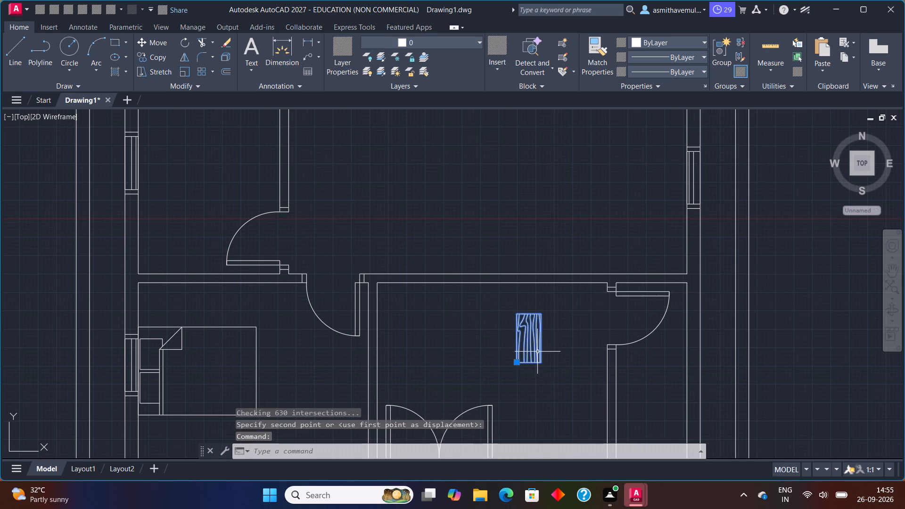
key(m)
key(Return)
click(542, 362)
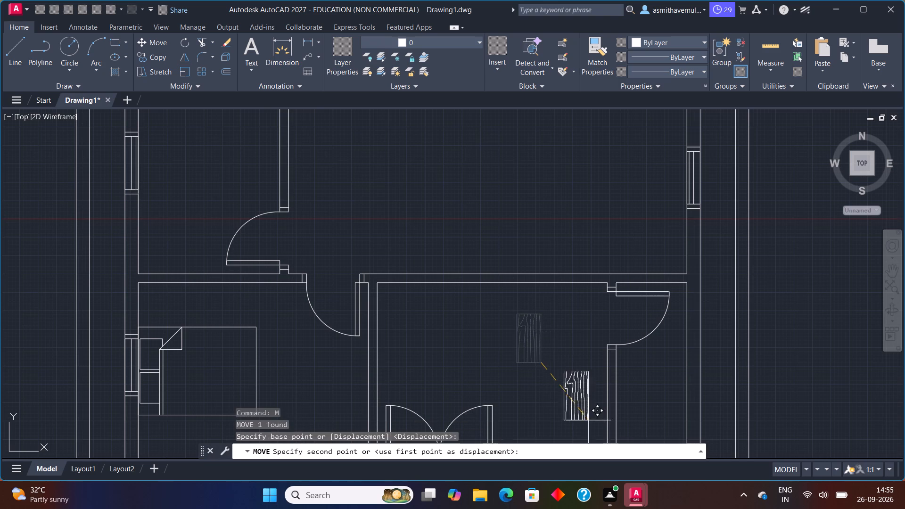
scroll(587, 419, down, 1)
middle_drag(585, 414, 513, 293)
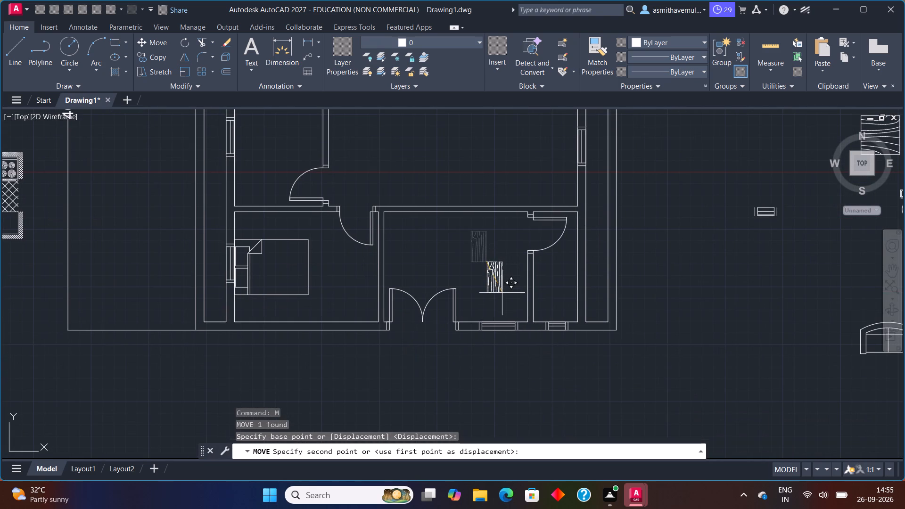
click(502, 293)
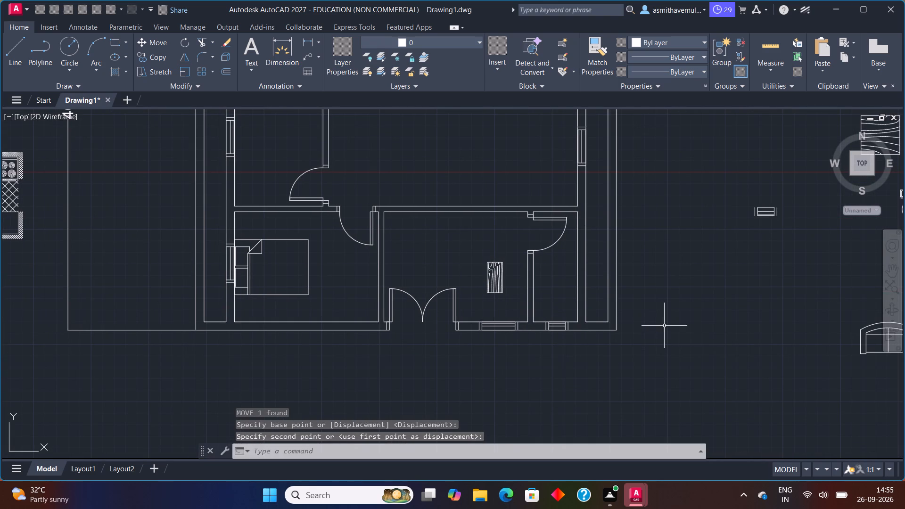
Move the three-seat sofa by its lower-left corner to the empty area just outside the plan's lower-right corner.
scroll(669, 325, down, 1)
middle_drag(671, 322, 533, 321)
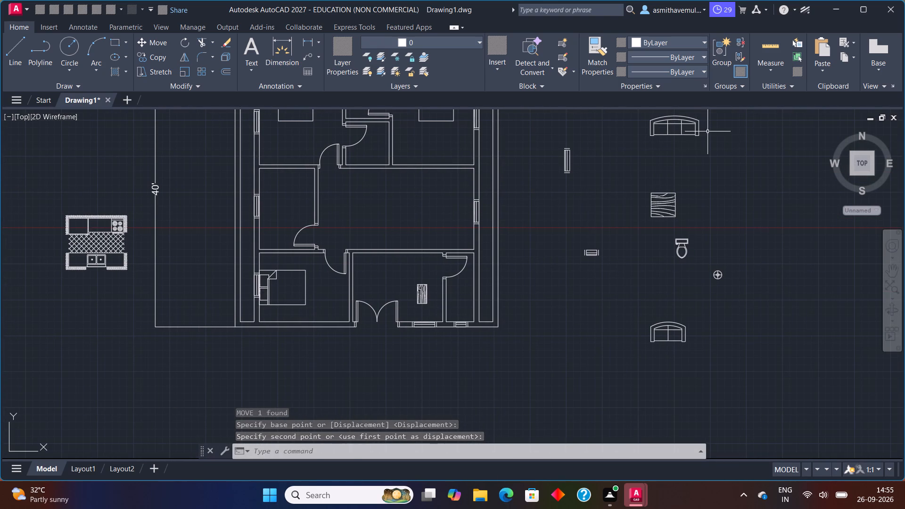
drag(708, 131, 607, 154)
key(m)
key(Return)
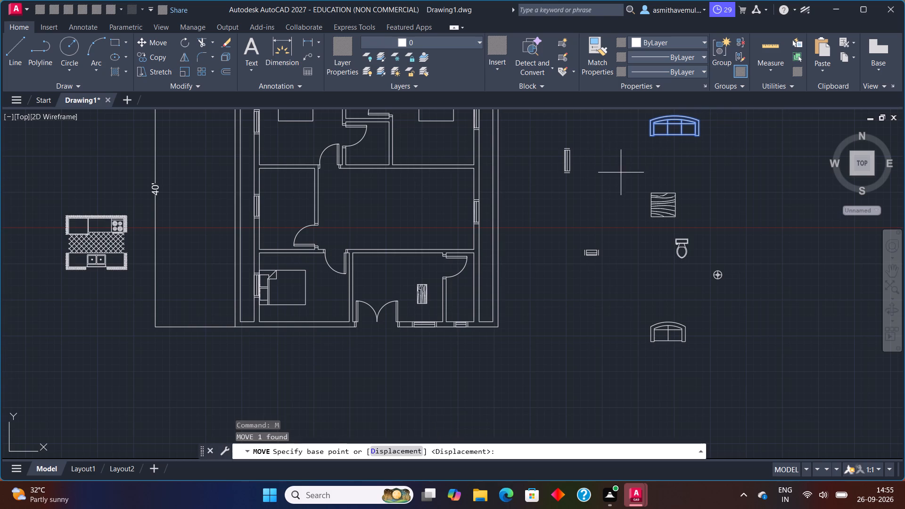
click(650, 130)
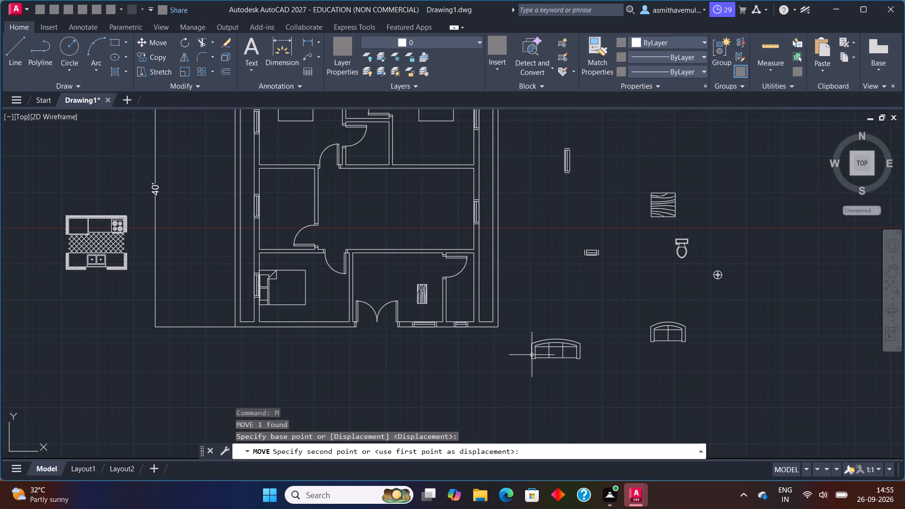
click(532, 355)
Rotate the three-seat sofa 270° with Ortho on, using a base point just below its lower-left corner.
drag(621, 316, 567, 388)
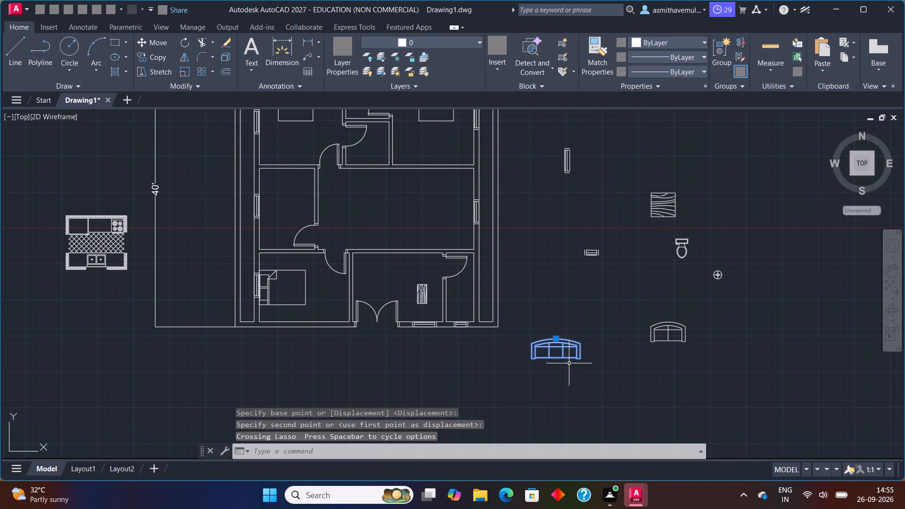
key(r)
key(o)
key(Return)
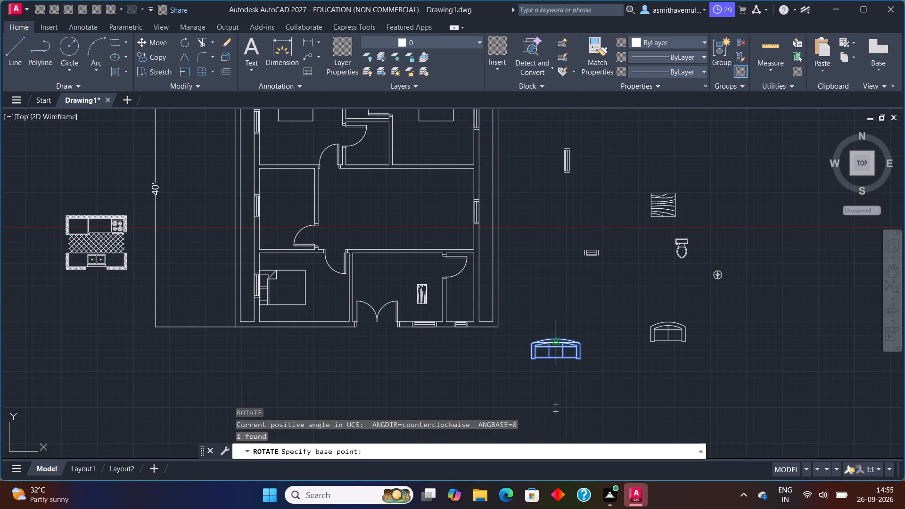
click(531, 365)
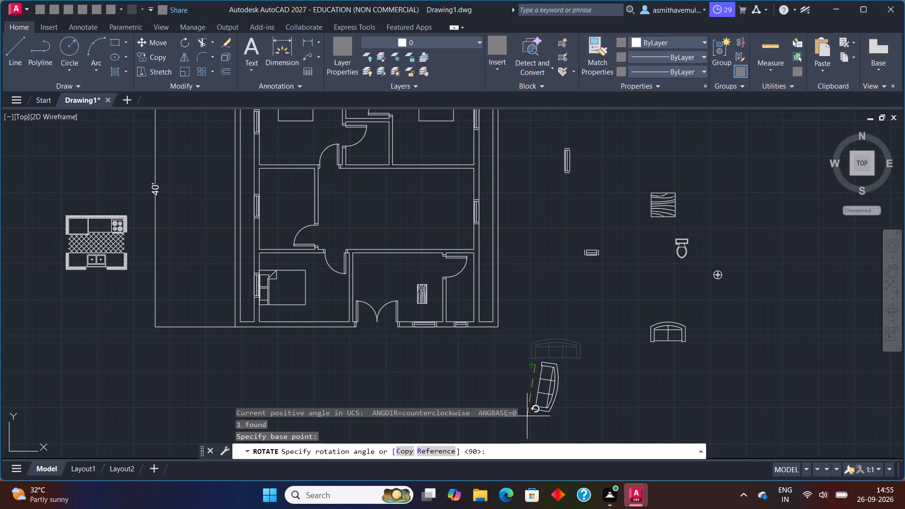
key(F8)
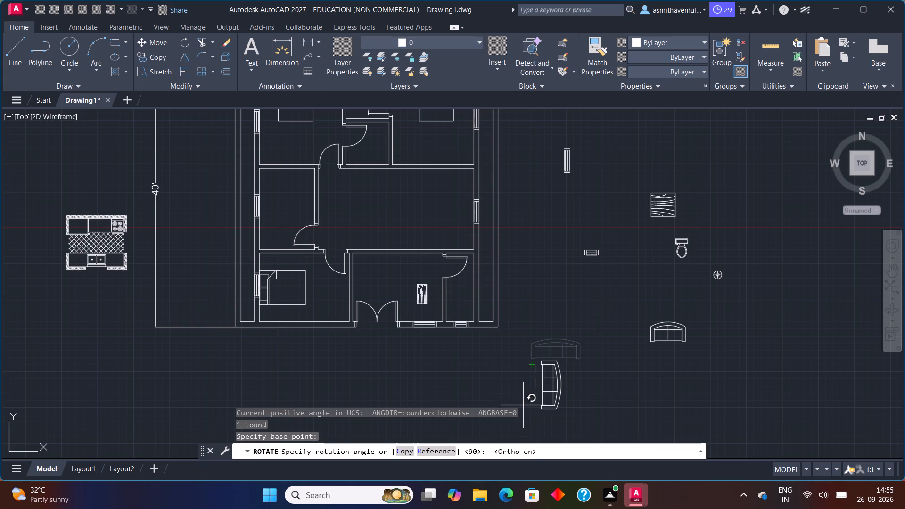
click(523, 406)
Move the rotated three-seat sofa by its upper-left corner into the entrance room, above and right of the table, with Ortho off.
drag(566, 375, 523, 415)
key(m)
key(Return)
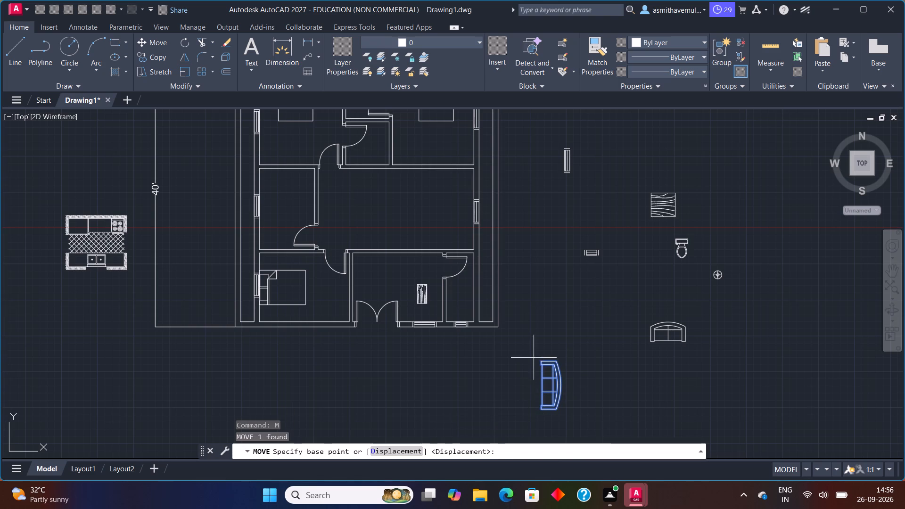
click(541, 360)
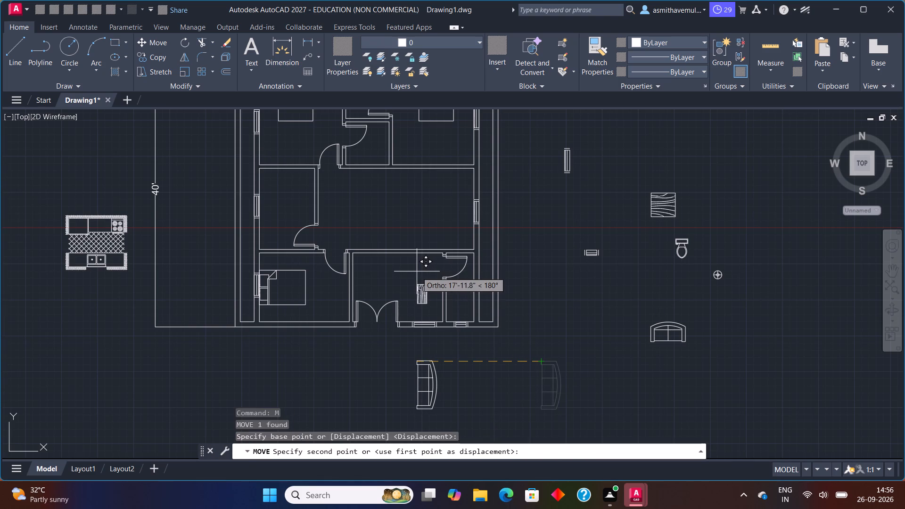
key(F8)
scroll(428, 258, up, 3)
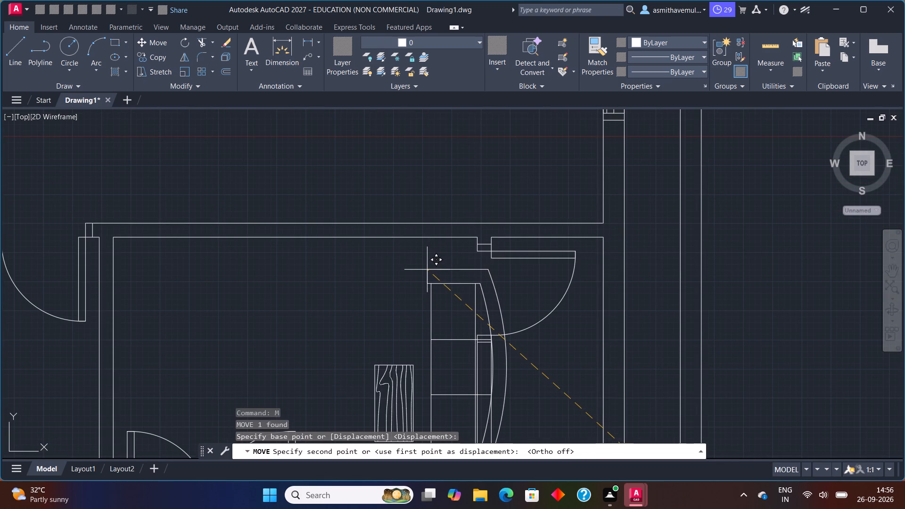
click(427, 270)
Scale the three-seat sofa down freehand to slightly over half size, using its upper-left corner as the base point.
key(s)
text(CA)
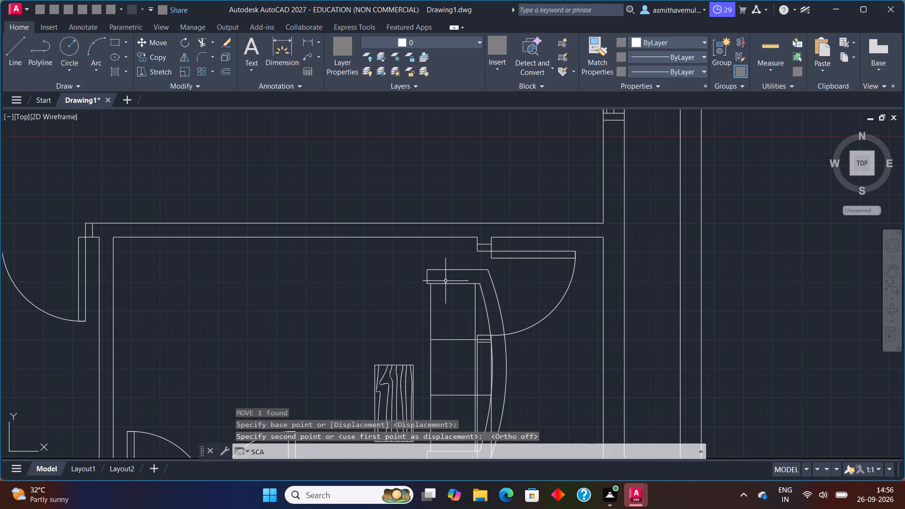
key(l)
key(e)
key(Return)
drag(447, 266, 444, 269)
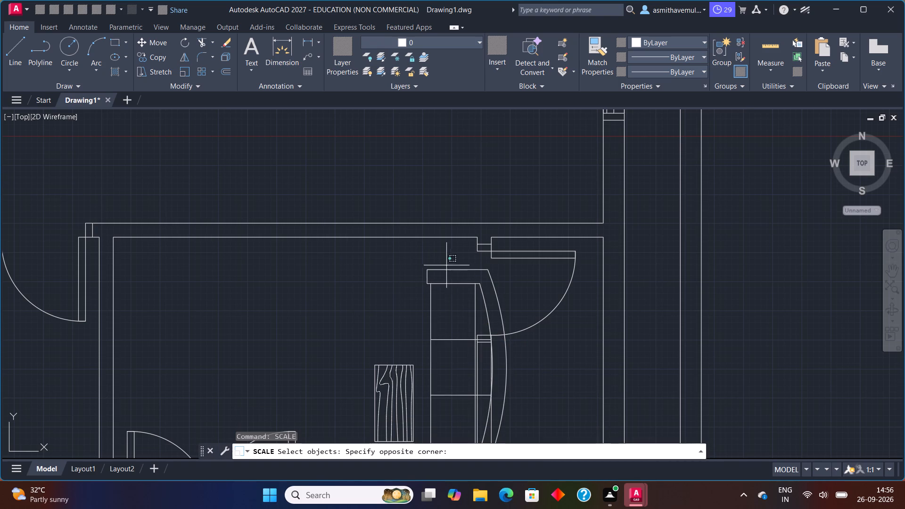
drag(444, 269, 418, 352)
key(Return)
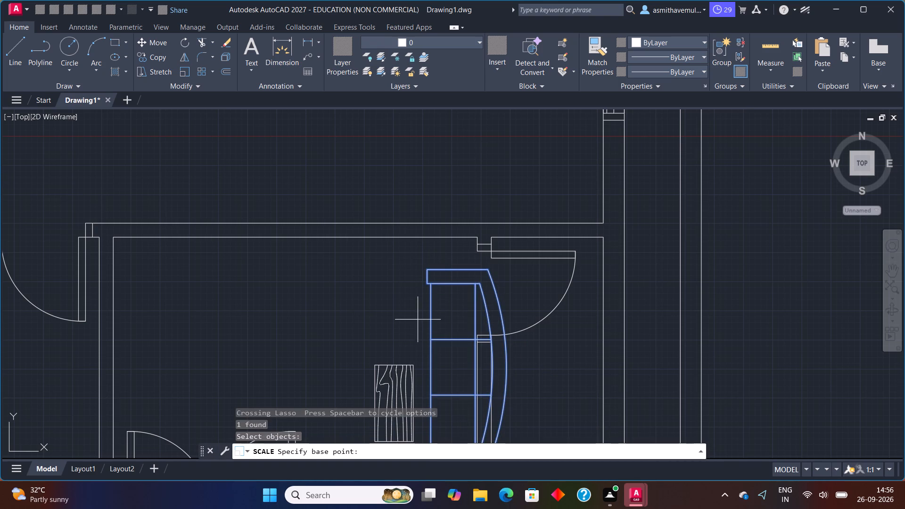
click(423, 271)
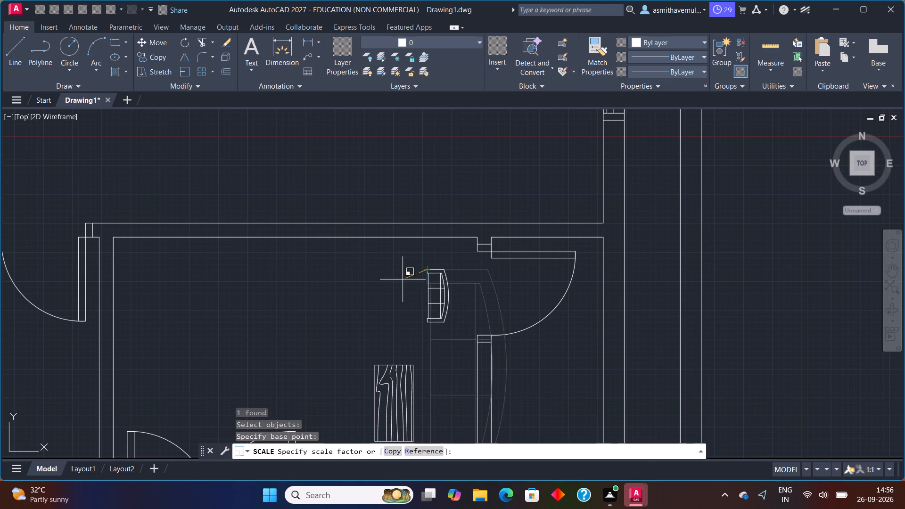
click(376, 287)
Move the reduced three-seat sofa by its lower-left corner to sit between the table and the entrance room's right wall.
drag(472, 297, 389, 325)
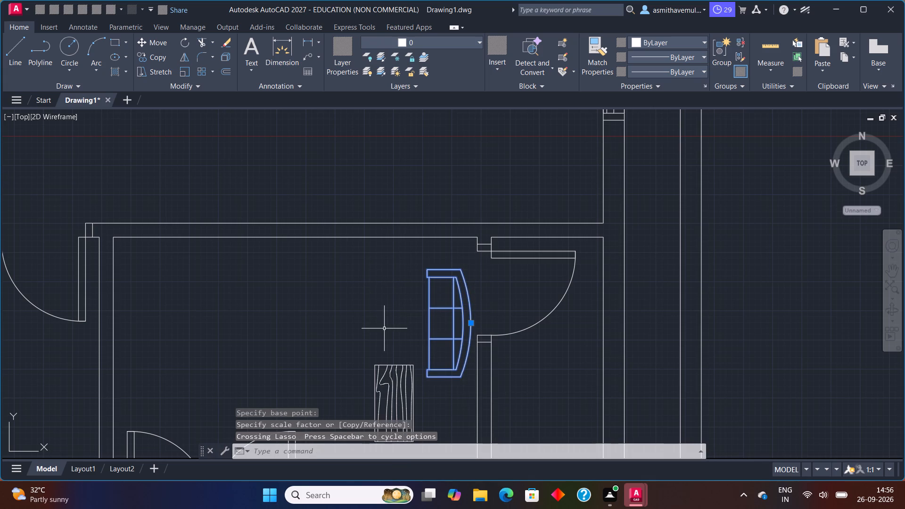
key(m)
key(Return)
scroll(422, 353, down, 1)
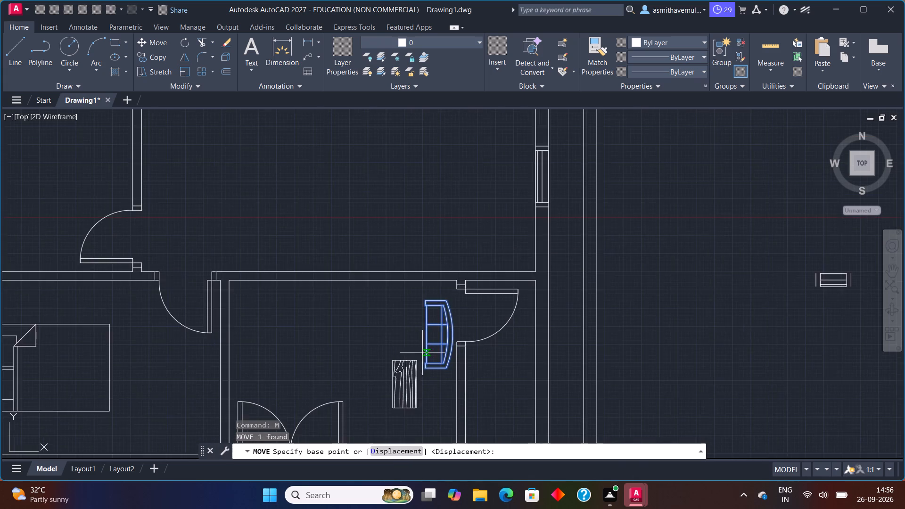
scroll(422, 353, down, 1)
middle_drag(431, 368, 378, 284)
scroll(371, 281, up, 1)
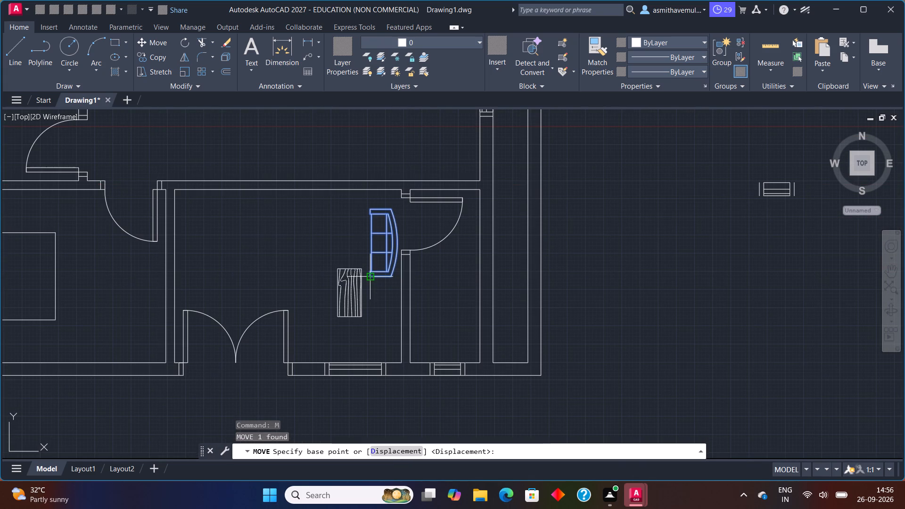
click(370, 276)
scroll(376, 320, up, 2)
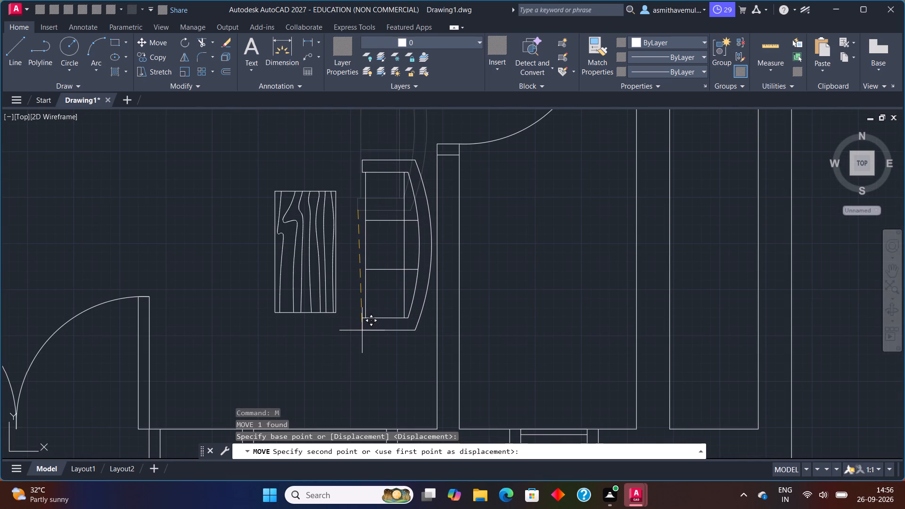
click(362, 332)
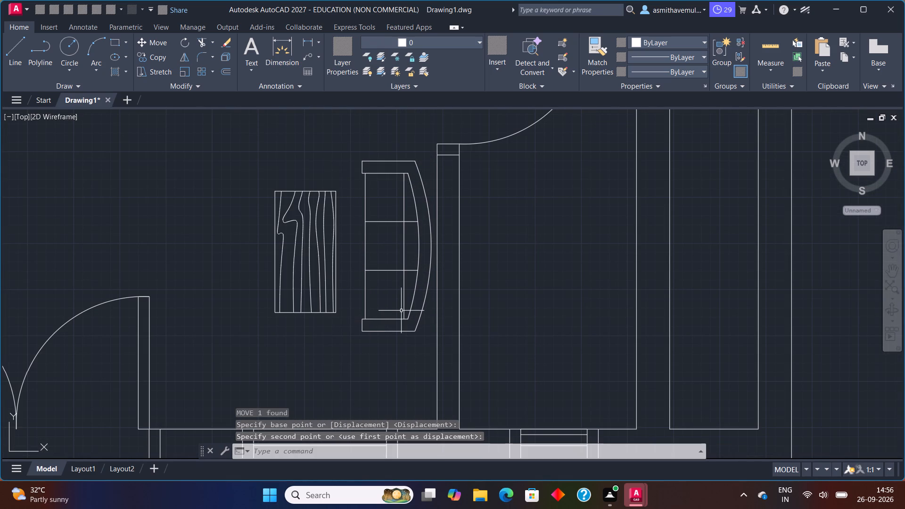
Move the two-seat sofa by its lower-left corner closer to the plan, just outside the right exterior wall.
scroll(427, 349, down, 2)
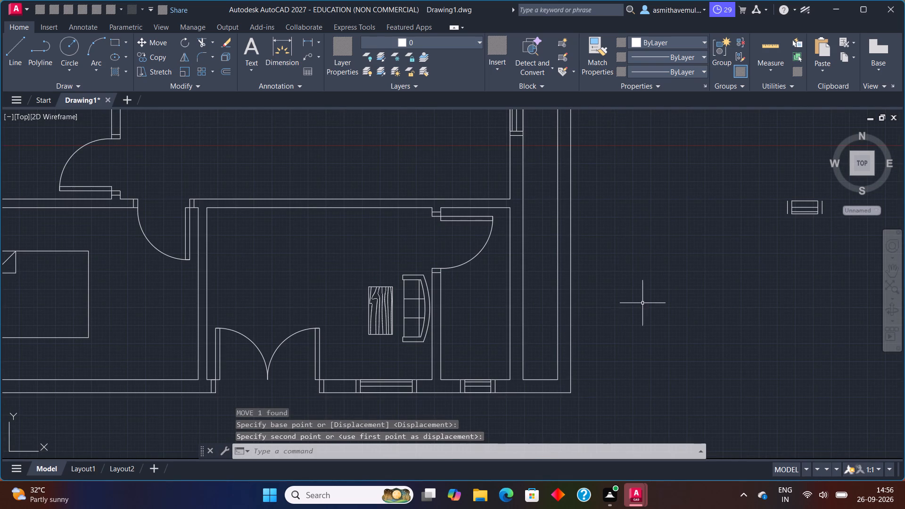
middle_drag(648, 300, 528, 321)
scroll(494, 318, down, 1)
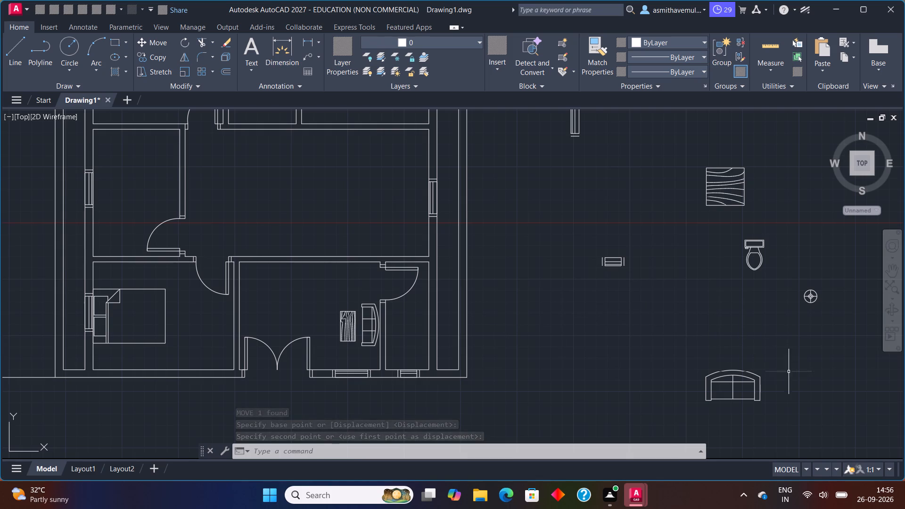
drag(793, 381, 679, 414)
key(m)
key(Return)
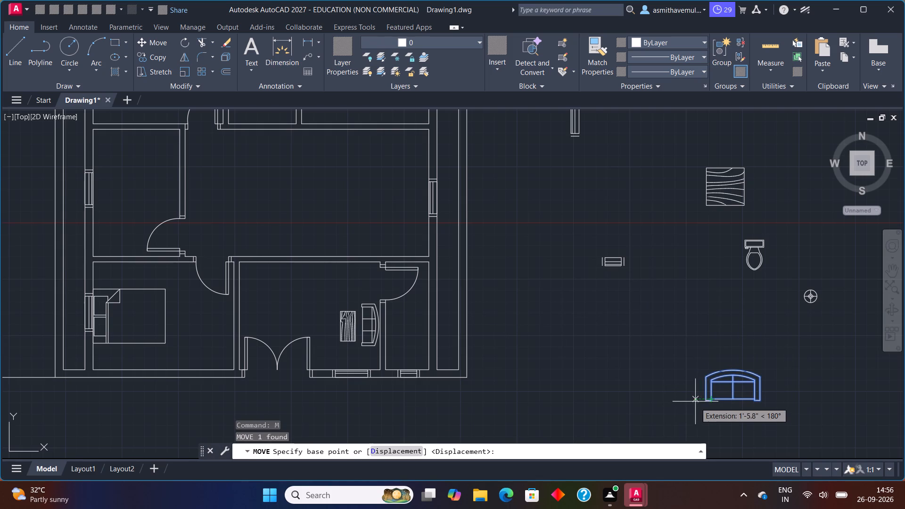
drag(705, 401, 700, 398)
click(543, 360)
Scale the two-seat sofa down freehand to roughly 80% size, using a base point just above its upper-right end.
drag(580, 304, 574, 302)
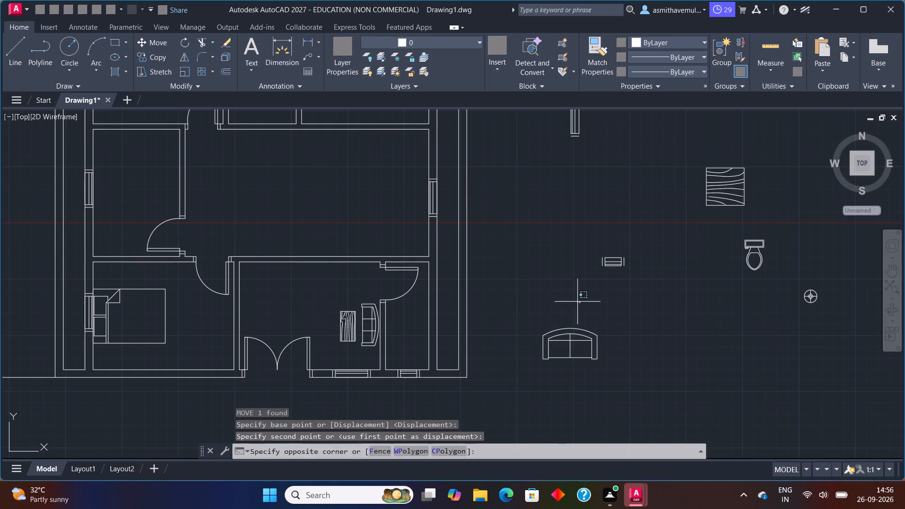
drag(574, 302, 555, 398)
key(s)
text(CA)
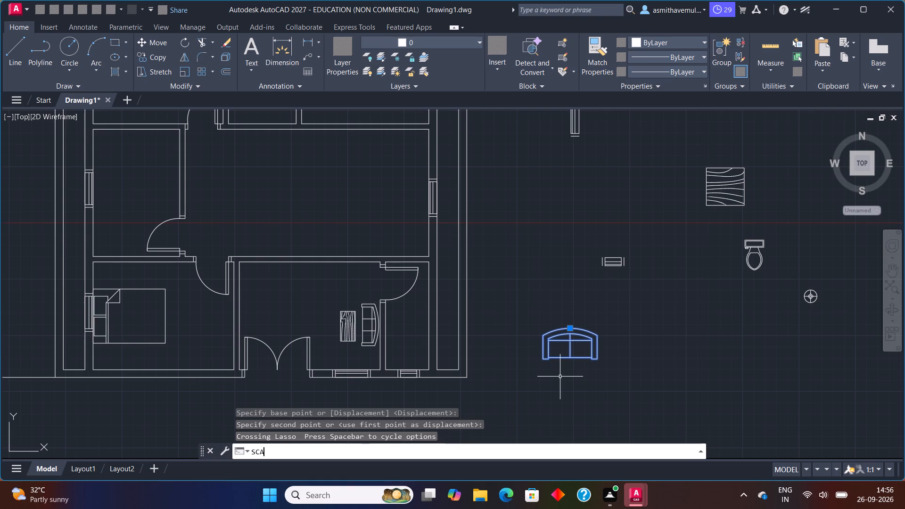
key(l)
key(e)
key(Return)
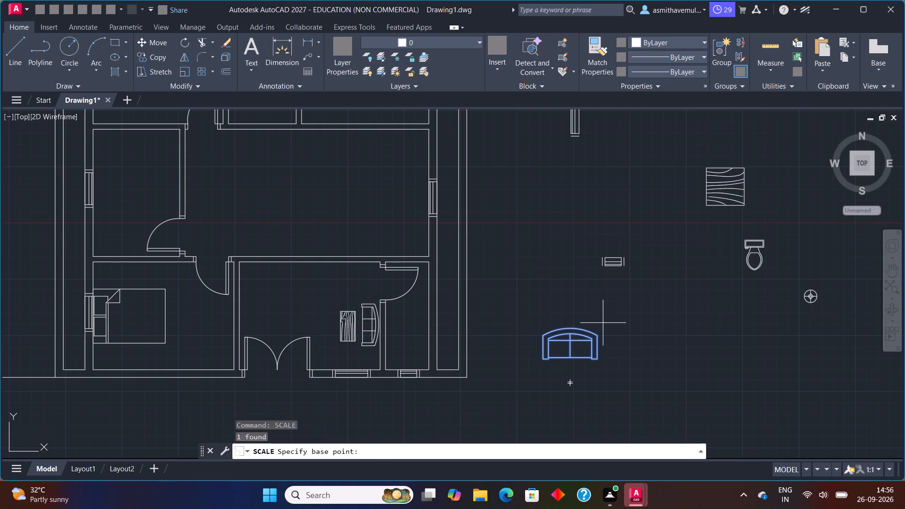
drag(594, 305, 577, 386)
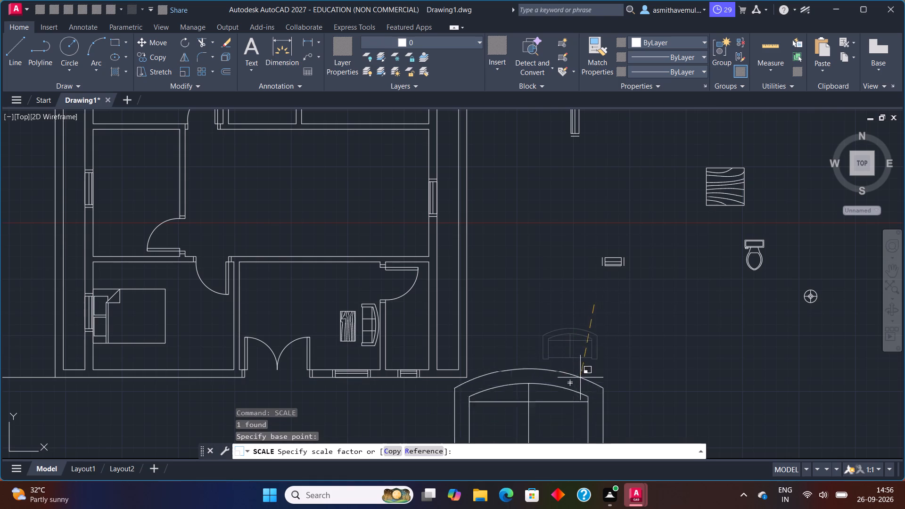
click(599, 326)
Rotate the reduced two-seat sofa 180° about a point near its lower-right corner with Ortho on.
drag(605, 328, 557, 354)
key(r)
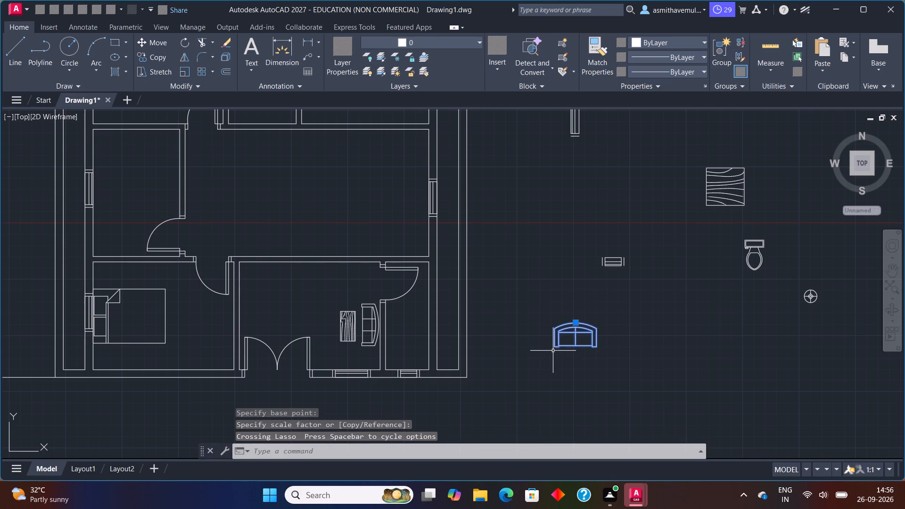
key(o)
key(Return)
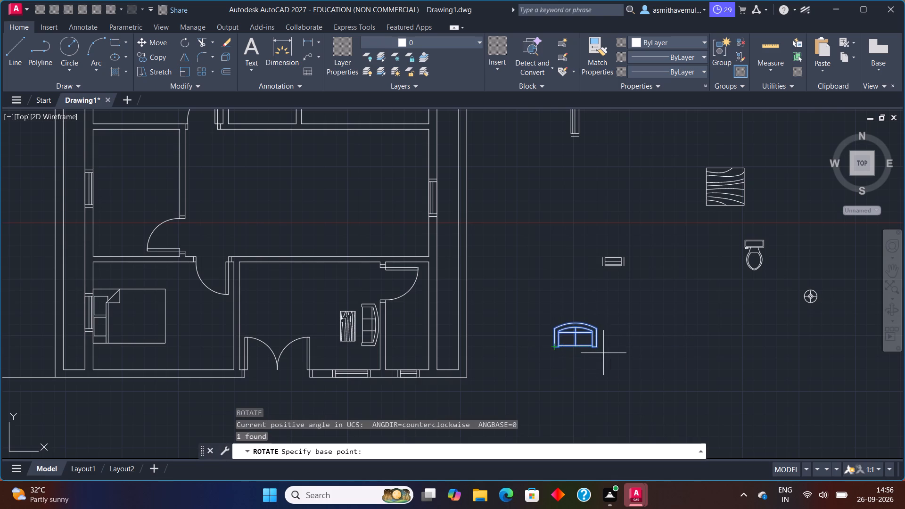
click(588, 348)
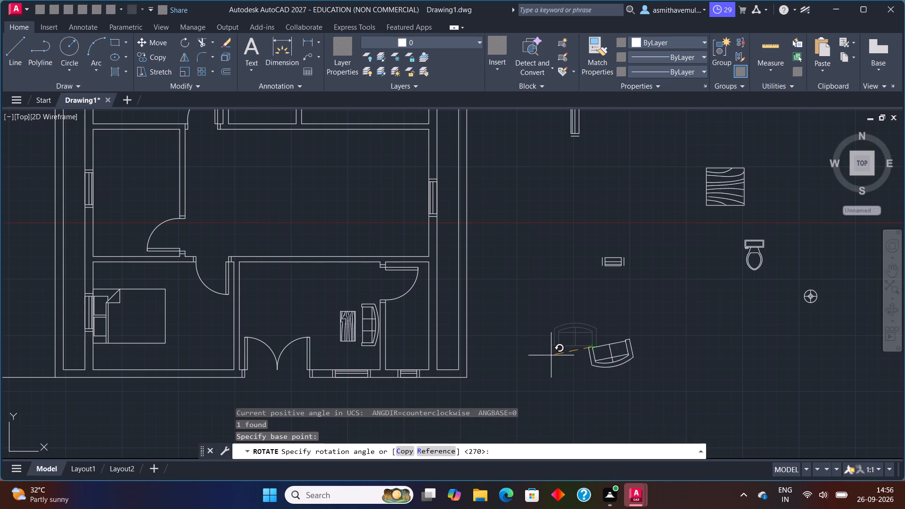
key(F8)
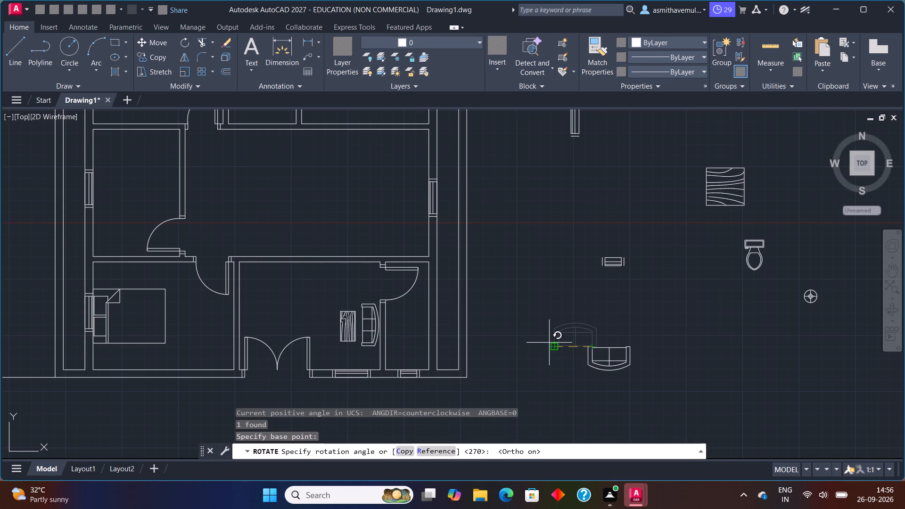
click(549, 343)
Move the two-seat sofa by its upper-left corner, with Ortho off, into the entrance room below the table, beside the double door.
drag(636, 350, 554, 387)
key(m)
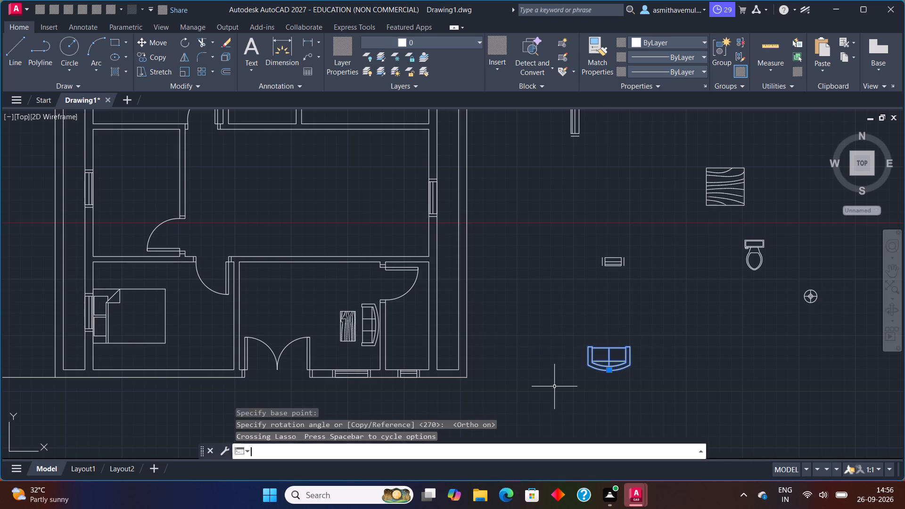
key(Return)
click(584, 346)
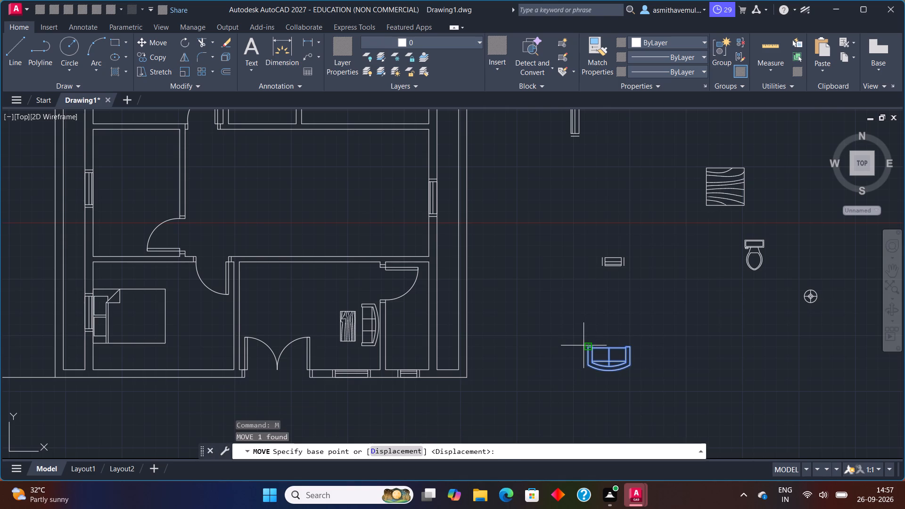
key(F8)
scroll(328, 360, up, 2)
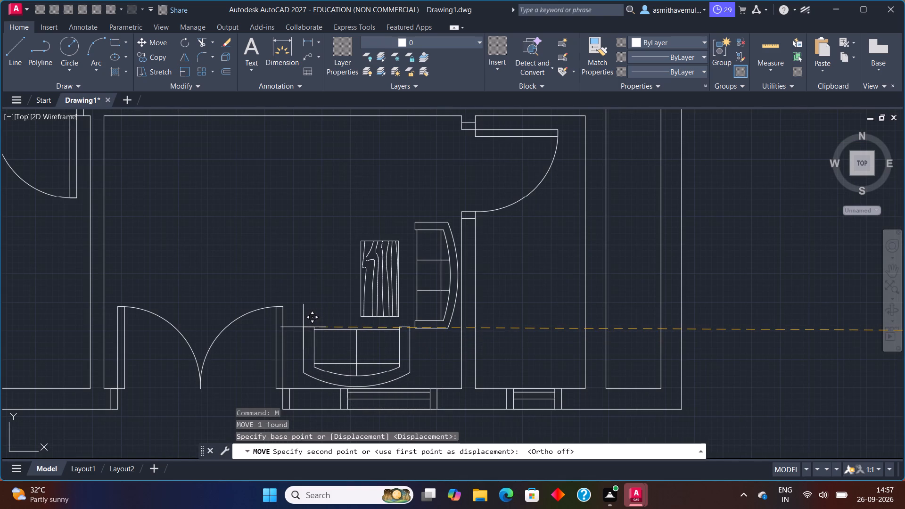
click(305, 328)
Scale the entrance room's two-seat sofa down freehand to roughly 85% size, using its upper-right corner as the base point.
scroll(456, 361, down, 1)
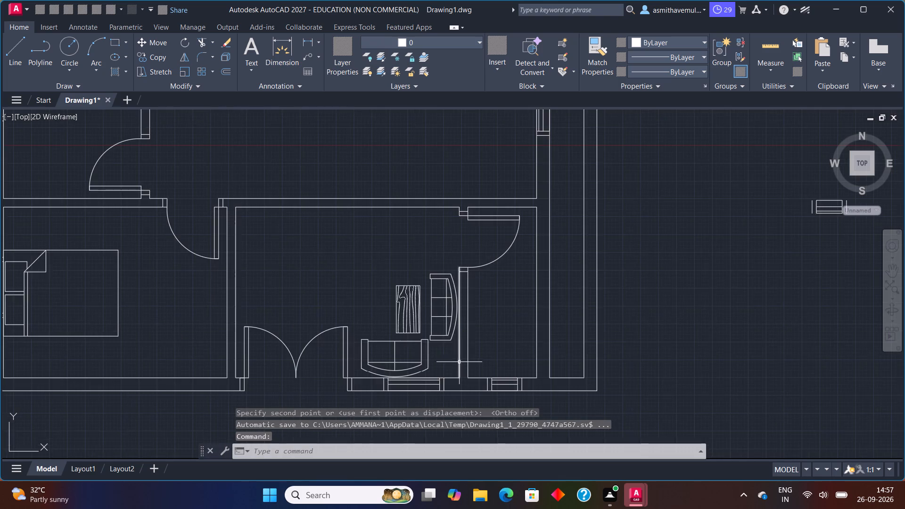
scroll(461, 364, down, 2)
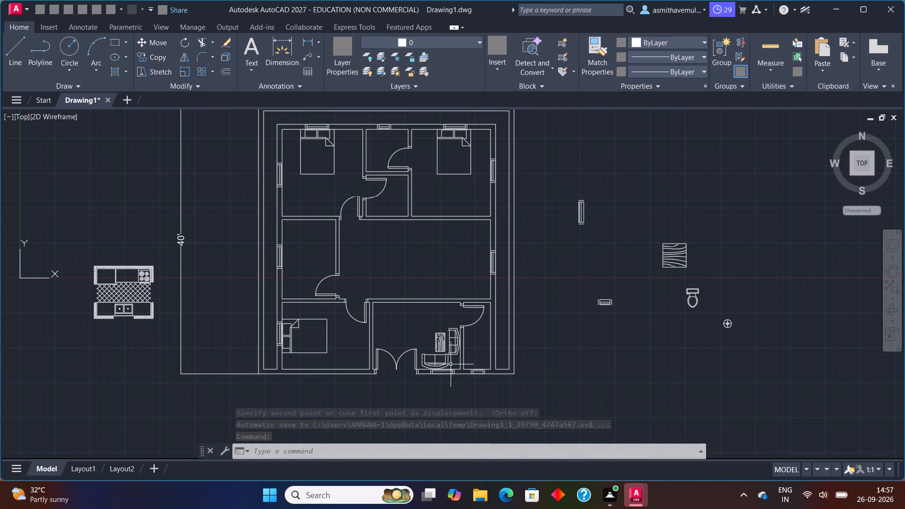
scroll(399, 333, up, 1)
scroll(470, 376, up, 1)
middle_drag(472, 378, 457, 350)
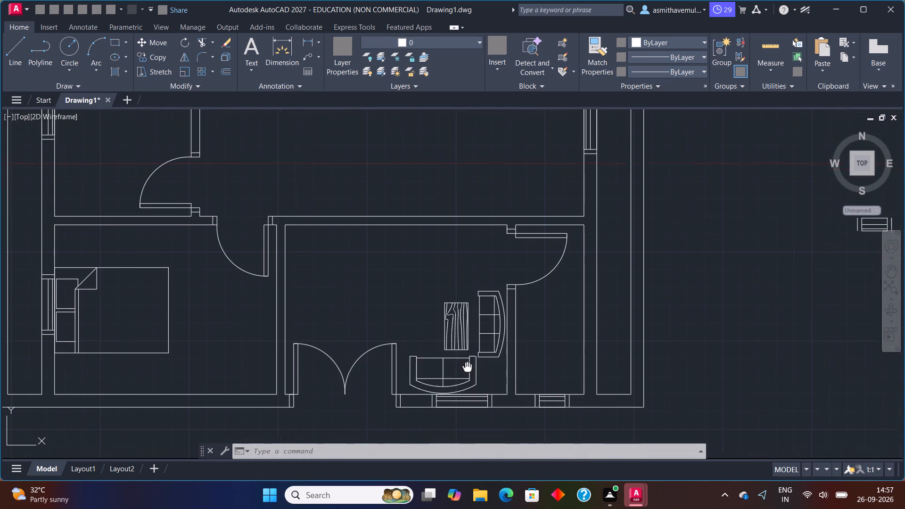
middle_drag(457, 350, 416, 282)
scroll(384, 272, up, 1)
drag(451, 291, 358, 306)
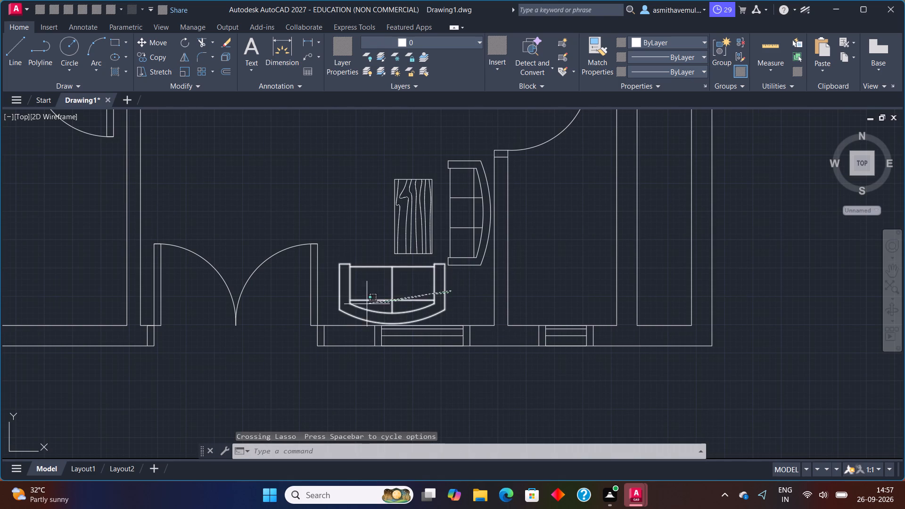
drag(358, 306, 332, 308)
key(s)
key(c)
key(a)
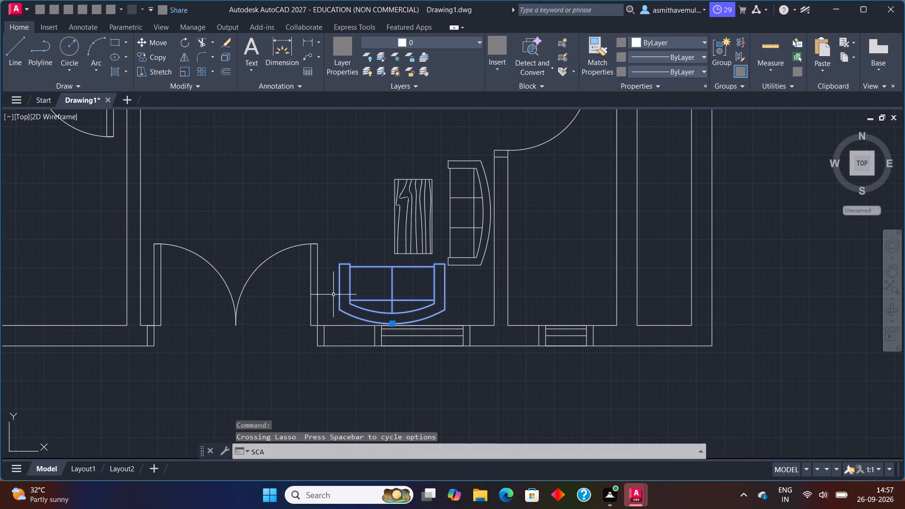
key(l)
key(e)
key(Return)
click(443, 266)
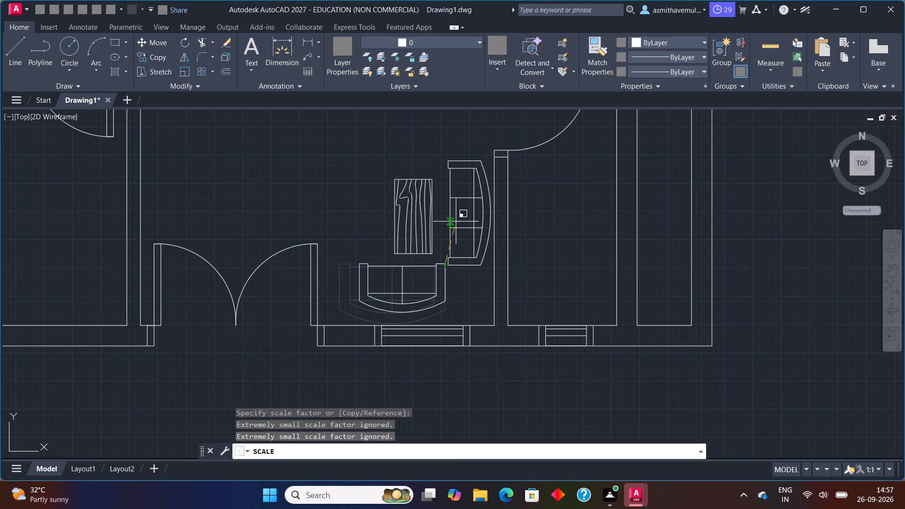
click(456, 220)
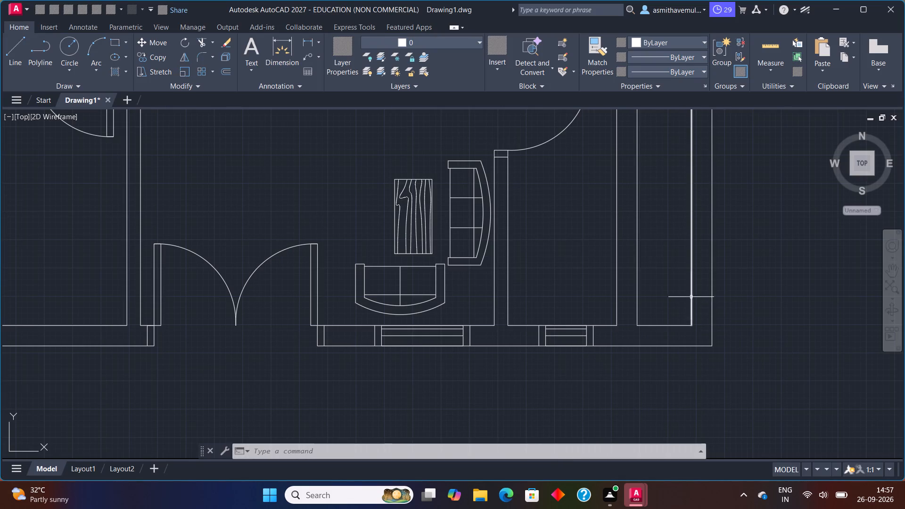
Copy the small round crossed-circle block from outside the plan to both sides of the bed in the lower-left bedroom.
scroll(676, 298, down, 1)
scroll(627, 295, down, 1)
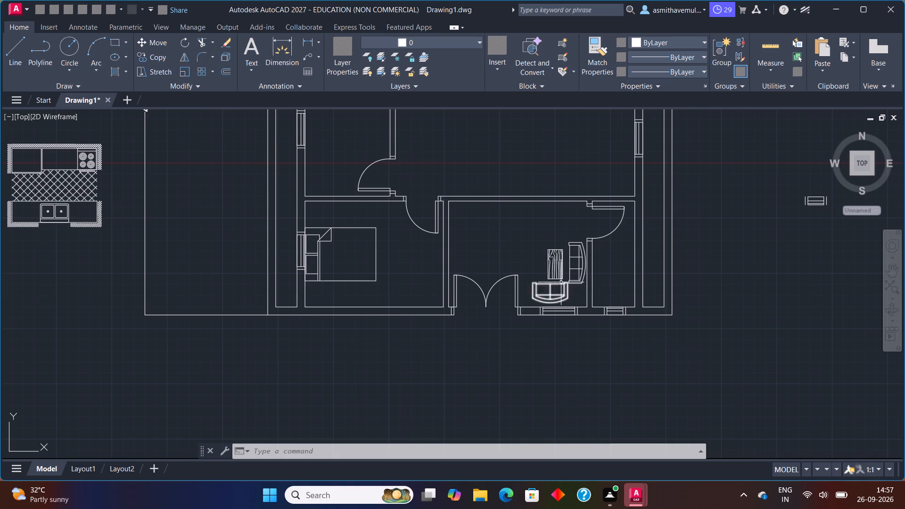
middle_drag(703, 247, 333, 330)
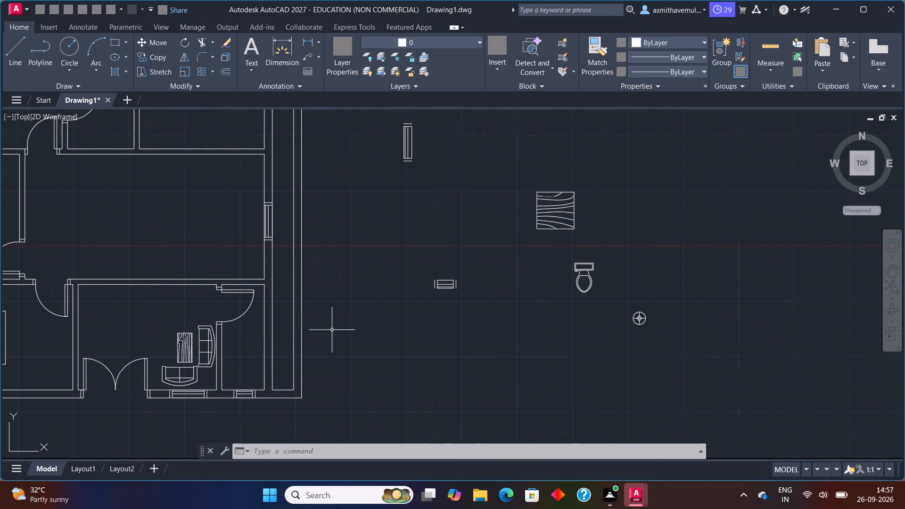
drag(649, 302, 644, 356)
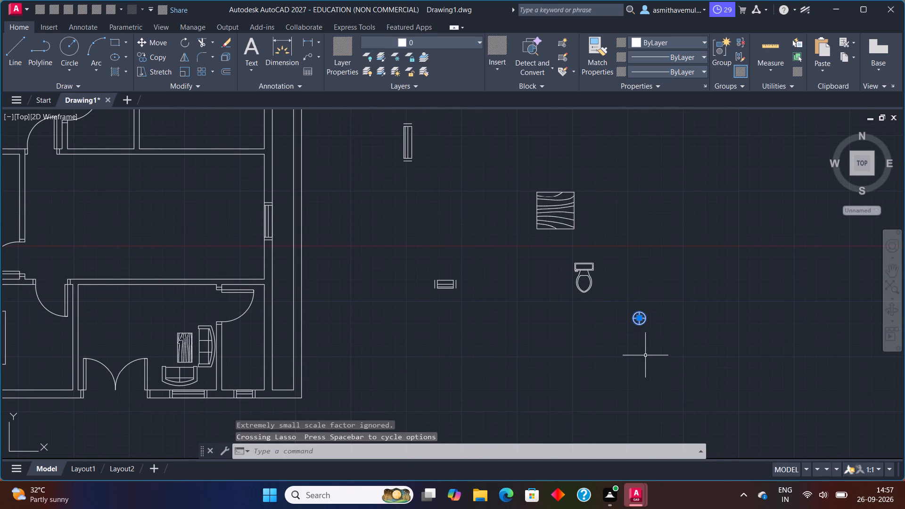
text(COPY)
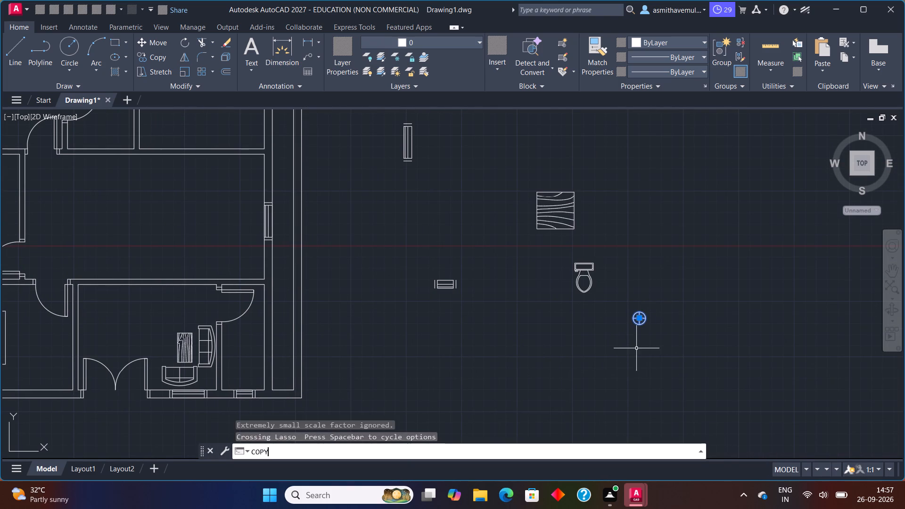
key(Return)
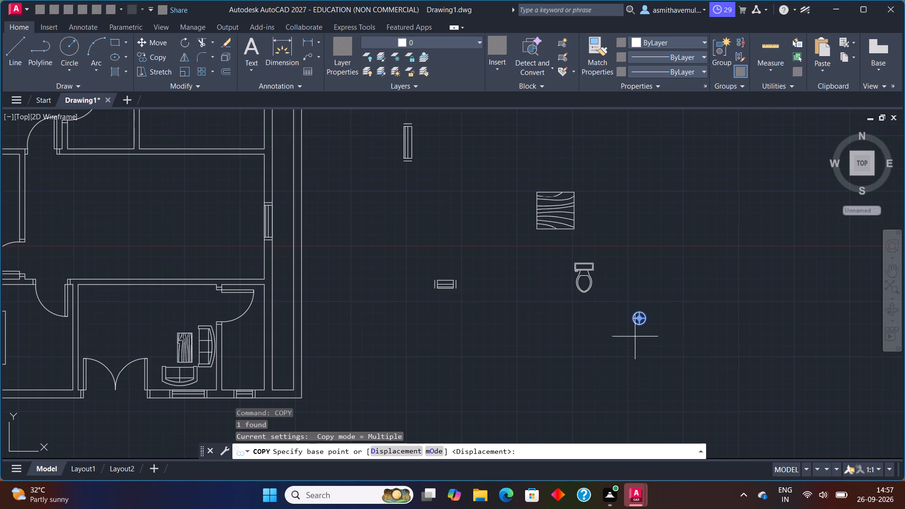
click(633, 316)
scroll(66, 353, down, 1)
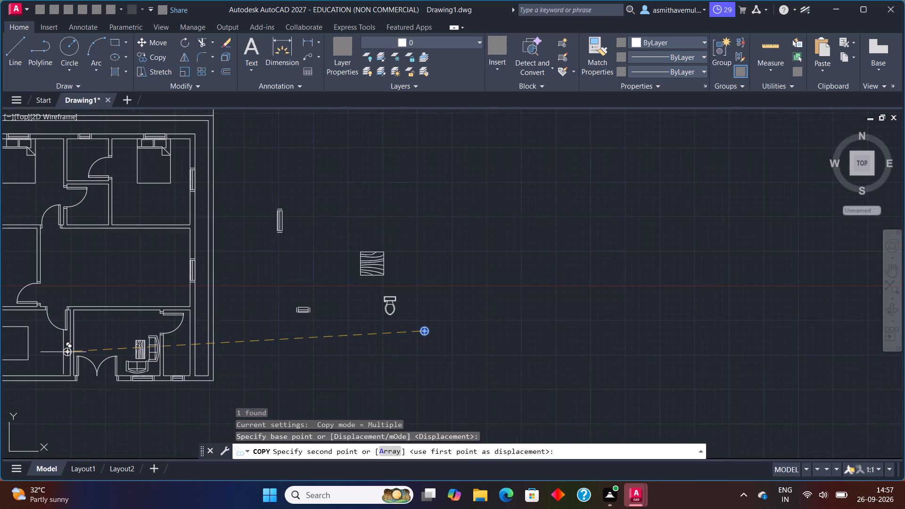
middle_drag(64, 347, 399, 256)
scroll(372, 266, up, 3)
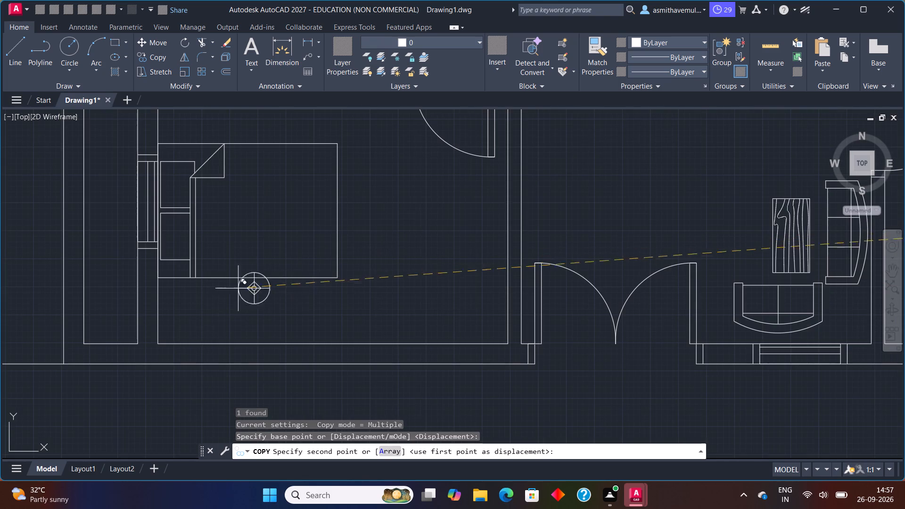
click(173, 313)
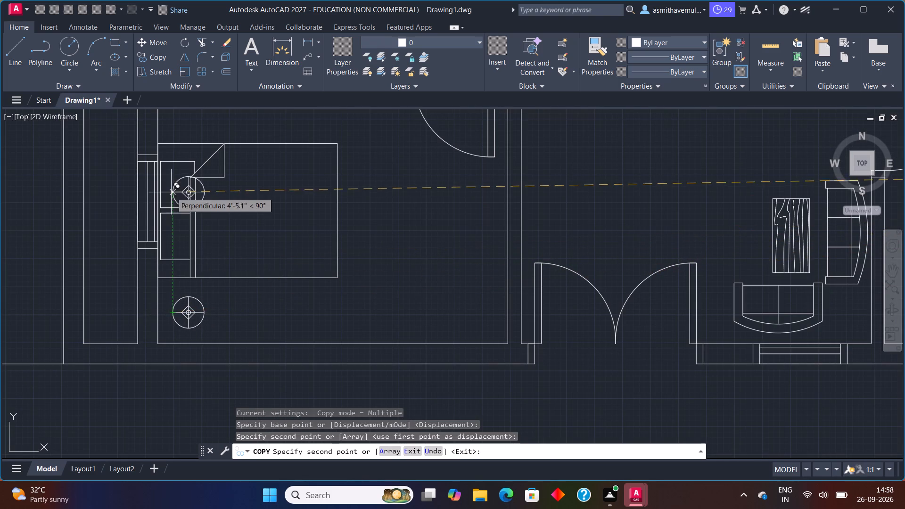
middle_drag(171, 189, 181, 279)
click(181, 201)
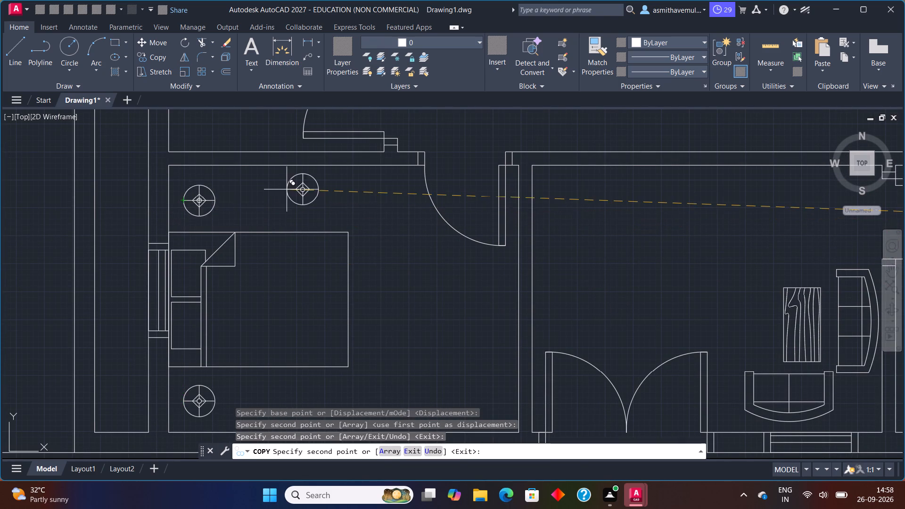
Place two more copies of the round block on either side of the bed in the upper-left bedroom.
scroll(287, 189, down, 2)
middle_drag(291, 188, 268, 389)
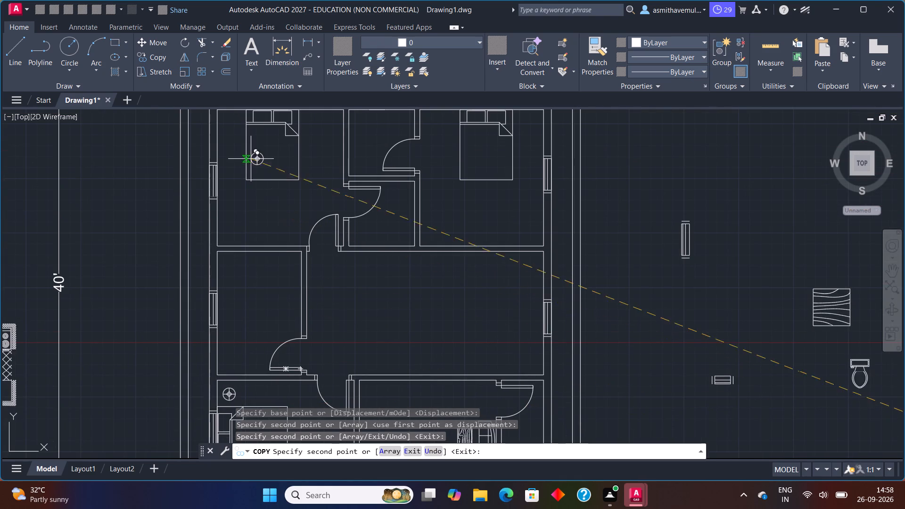
middle_drag(247, 150, 224, 284)
scroll(215, 249, up, 2)
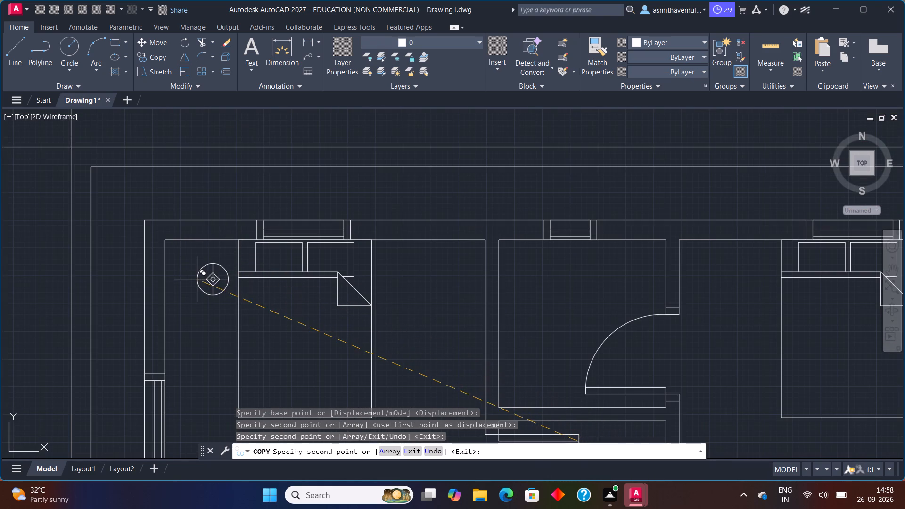
click(189, 278)
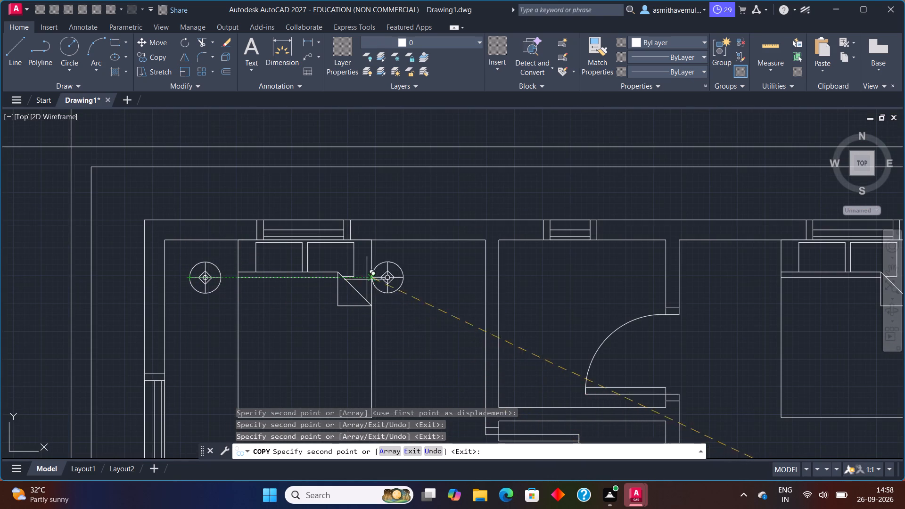
click(396, 278)
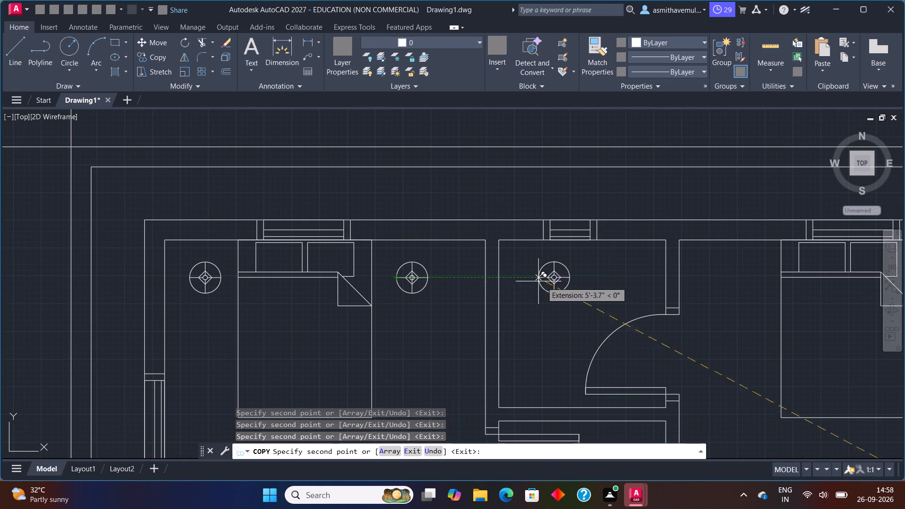
Place two more copies of the round block on either side of the upper-right bedroom's bed, then end the Copy command.
click(723, 279)
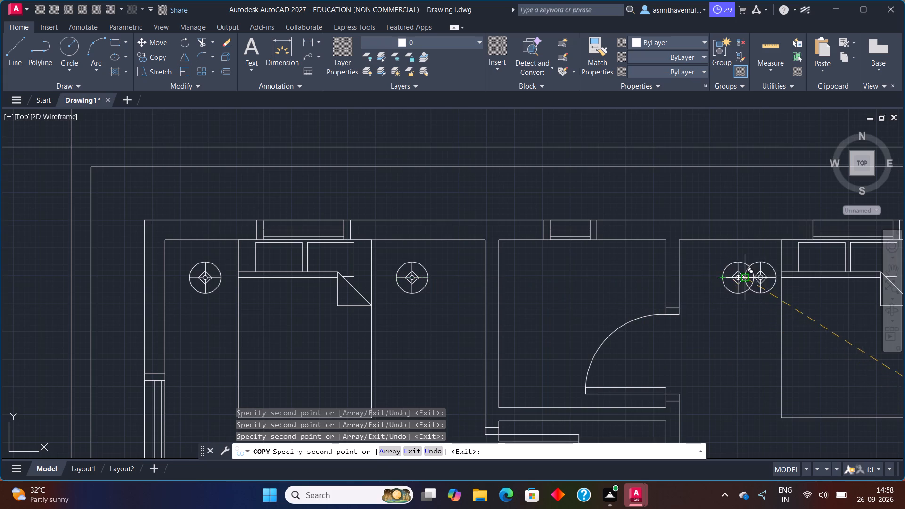
scroll(746, 277, down, 1)
middle_drag(658, 296, 362, 298)
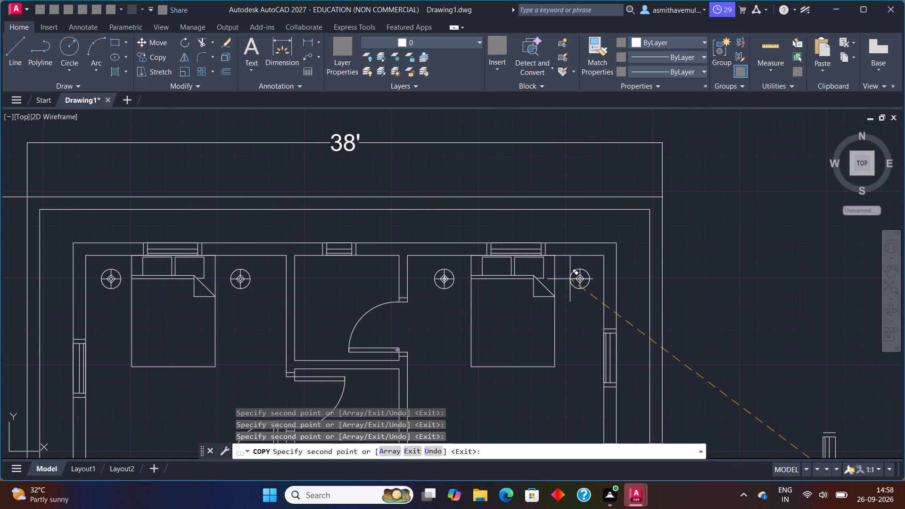
click(570, 279)
key(Escape)
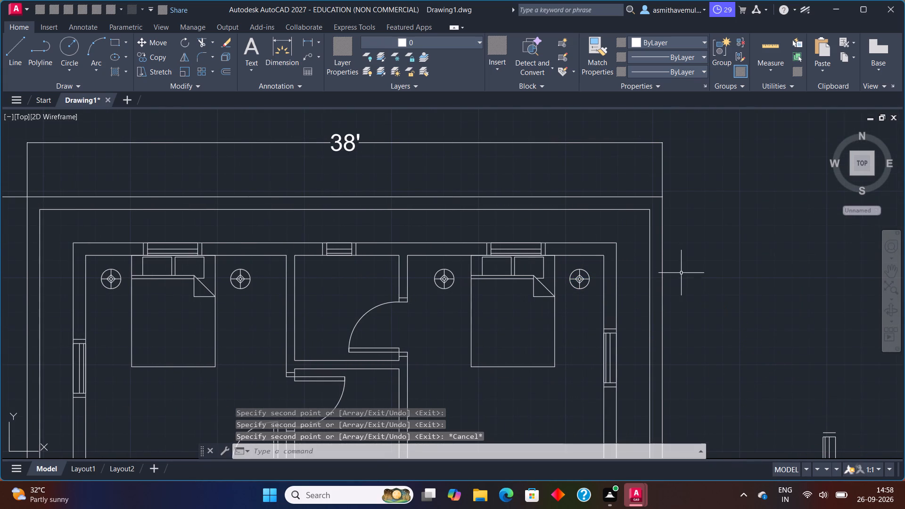
Copy the toilet block twice into the empty space between it and the house plan, using its tank's upper-left corner as the base point.
scroll(682, 285, down, 3)
middle_drag(676, 381, 618, 309)
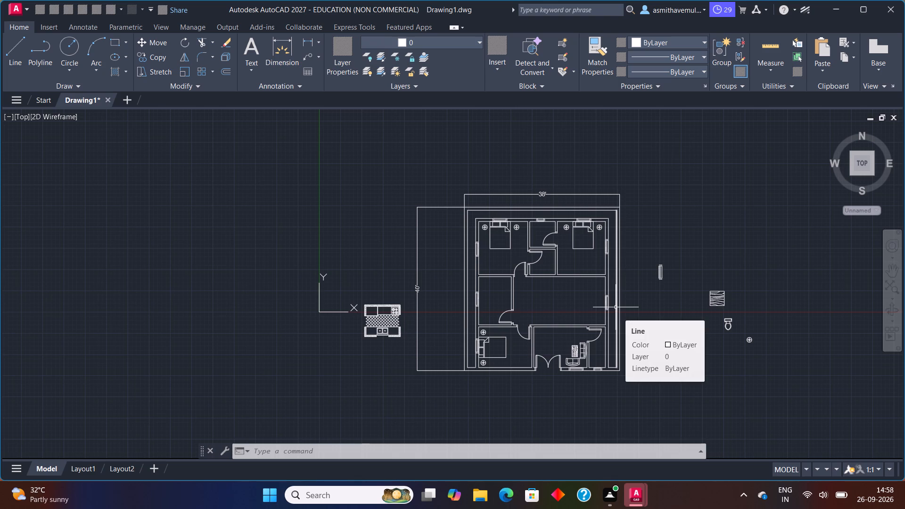
scroll(604, 268, up, 1)
scroll(528, 246, up, 1)
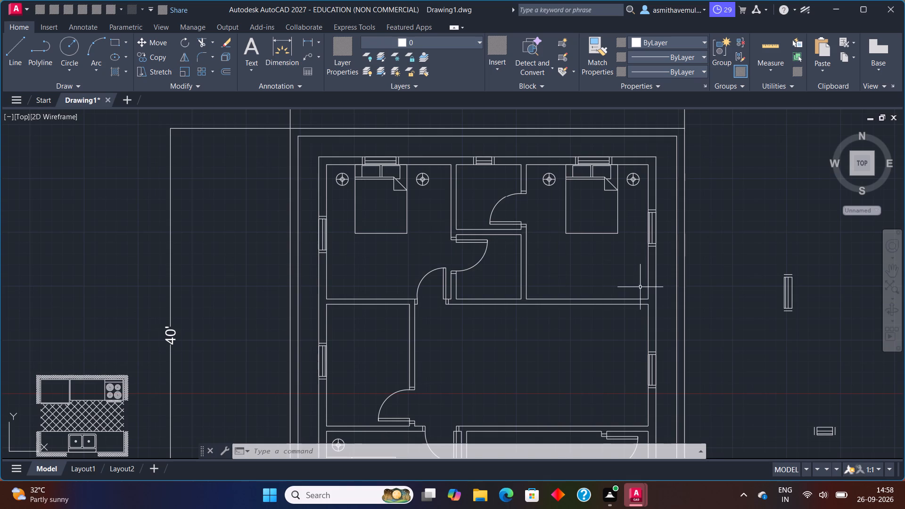
middle_drag(654, 300, 474, 238)
scroll(536, 264, down, 1)
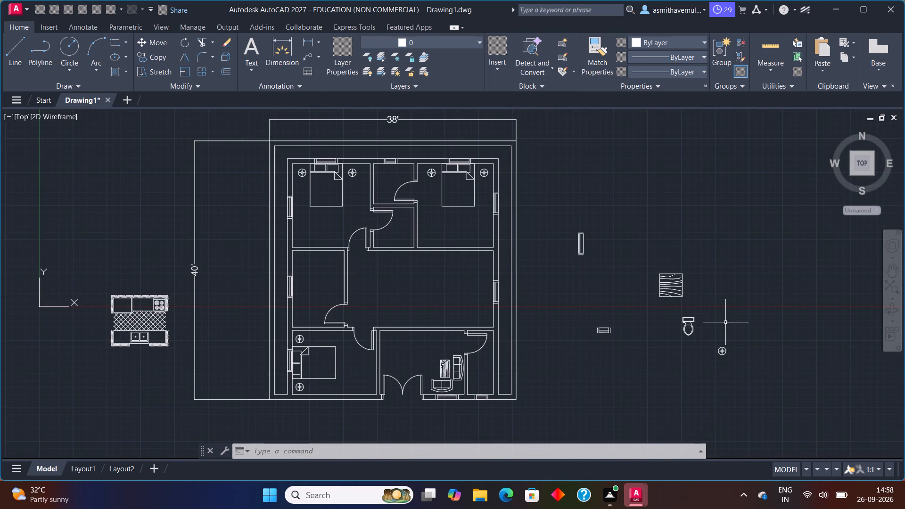
drag(717, 315, 671, 340)
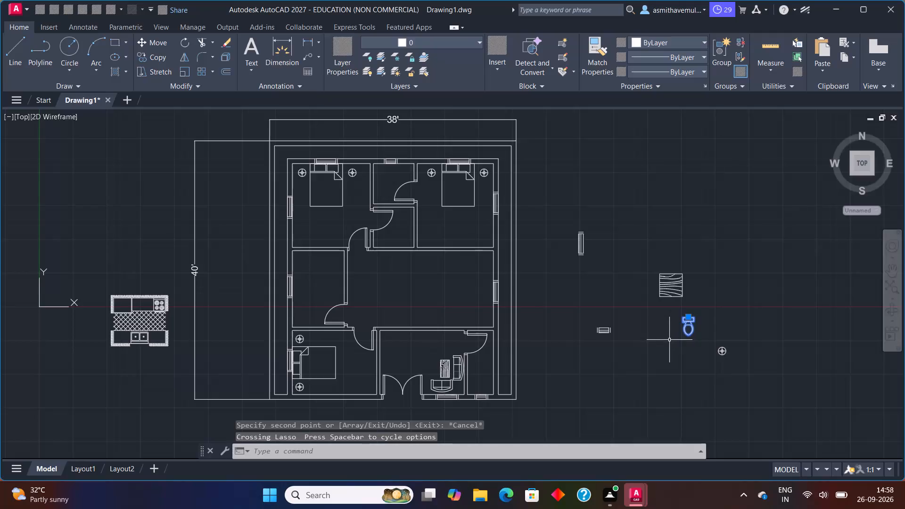
scroll(679, 297, up, 1)
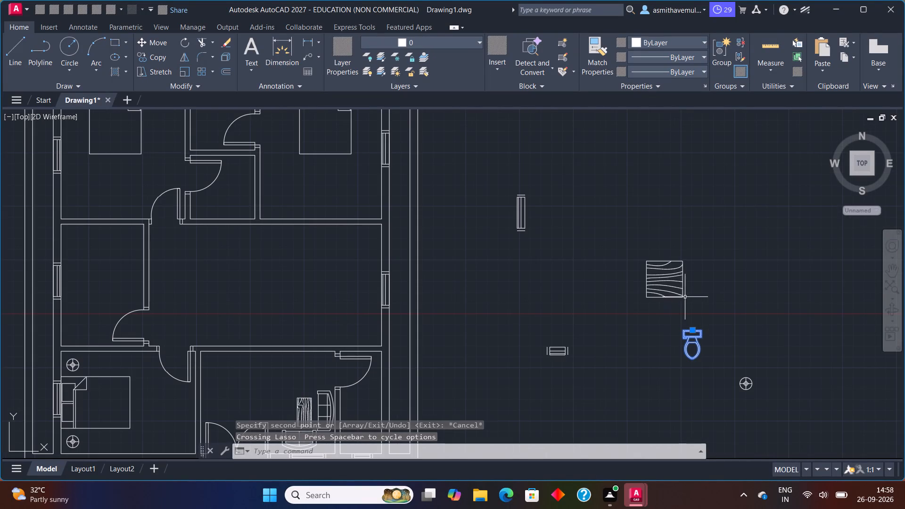
key(c)
key(o)
text(PP)
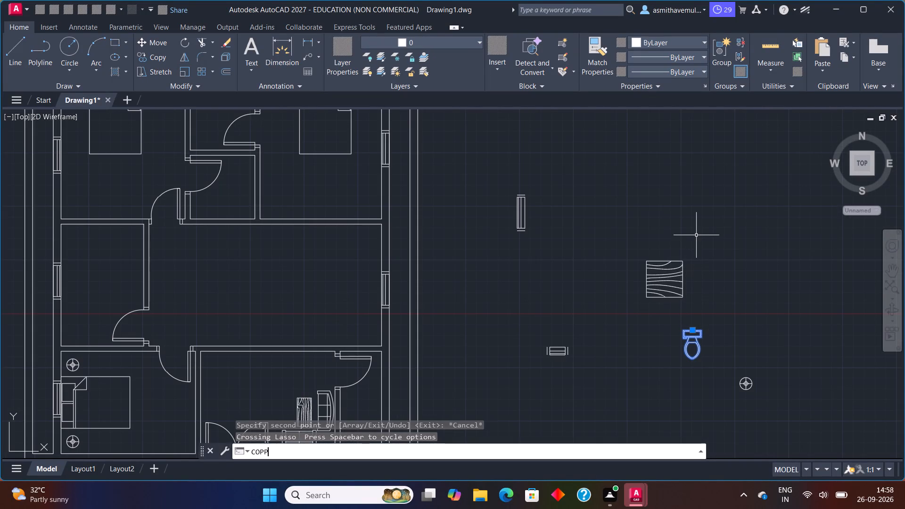
key(BackSpace)
key(y)
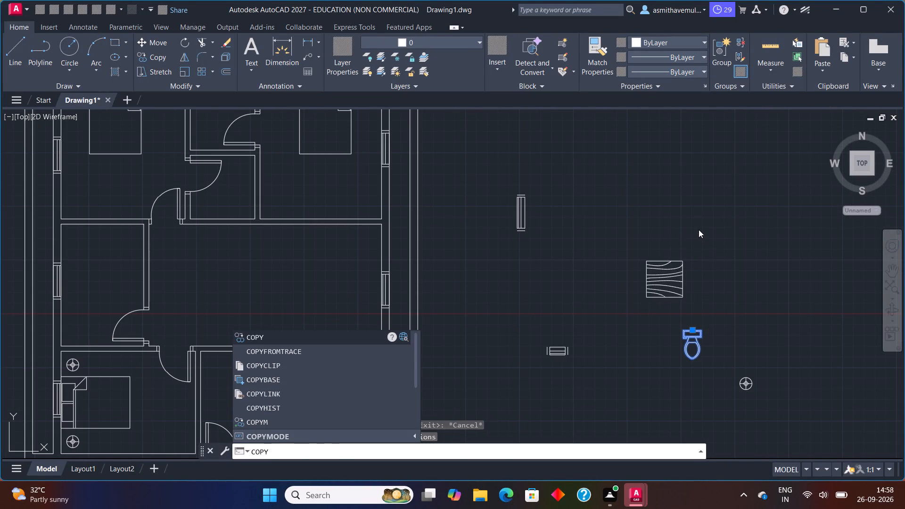
key(Return)
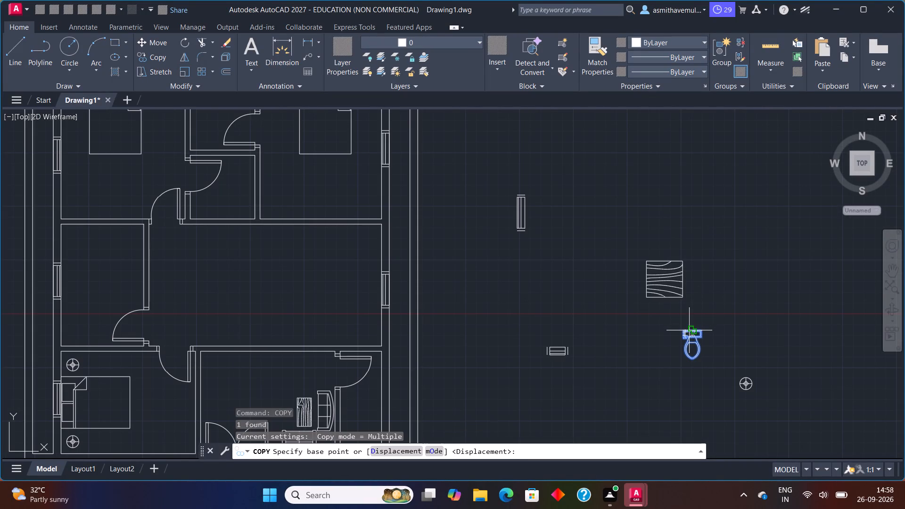
click(687, 330)
click(636, 319)
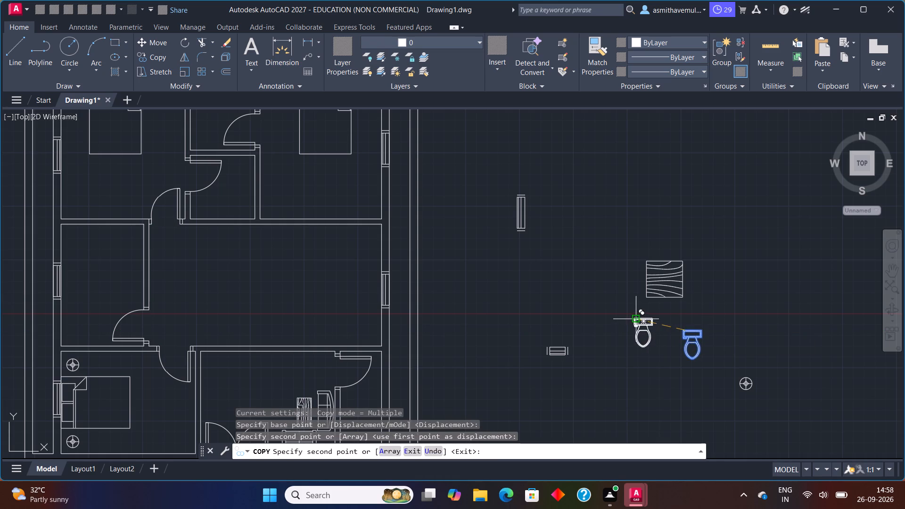
click(566, 283)
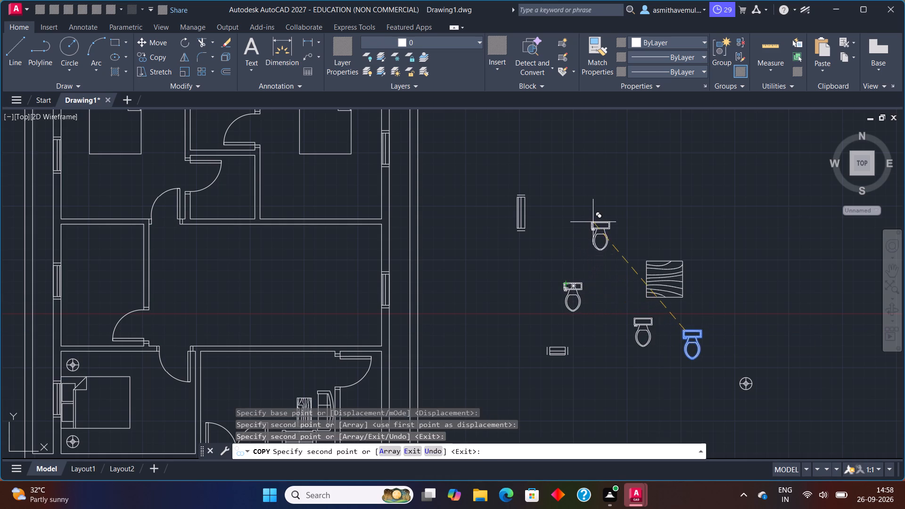
key(Escape)
Rotate the kitchen block outside the plan 90° counterclockwise about its upper-right corner, with Ortho on.
scroll(592, 272, down, 1)
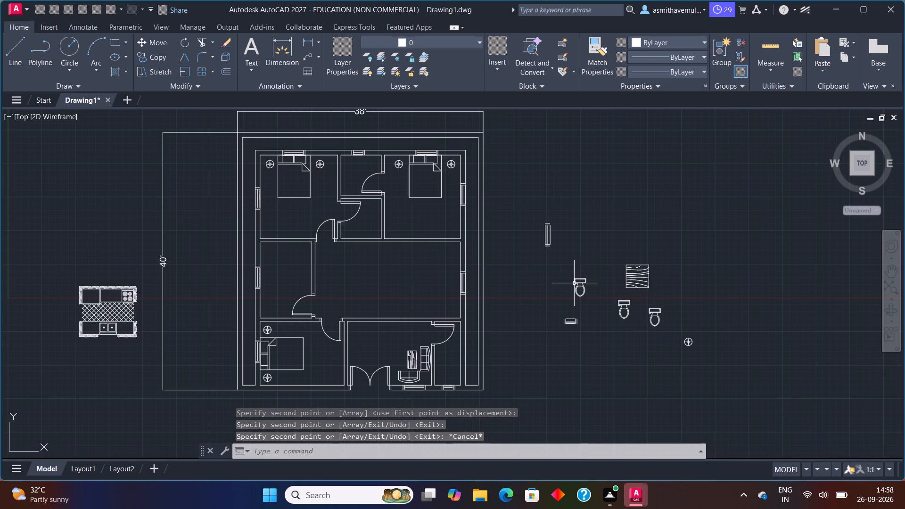
scroll(449, 296, up, 1)
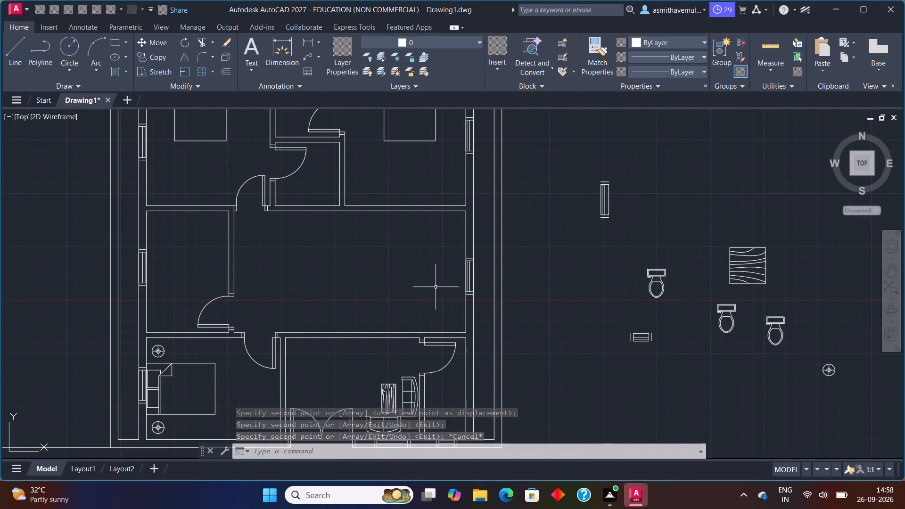
scroll(351, 301, down, 1)
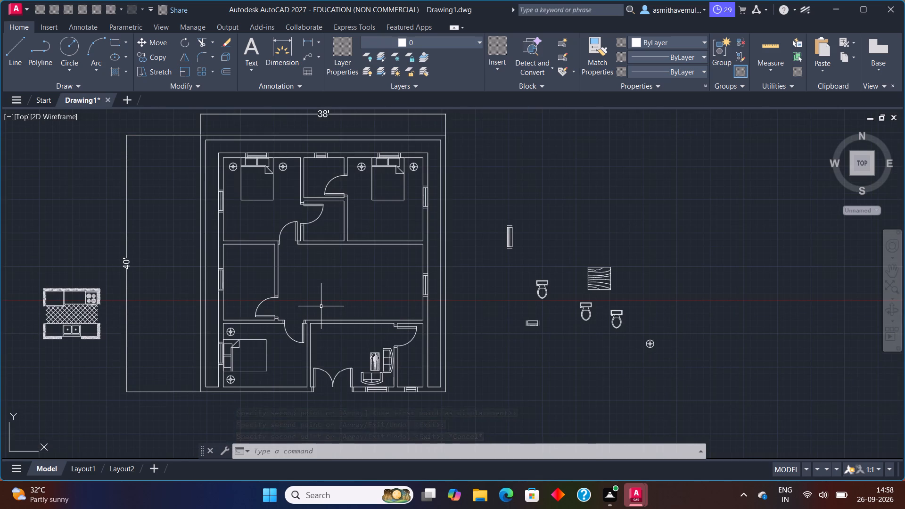
middle_drag(321, 306, 502, 271)
scroll(354, 275, up, 1)
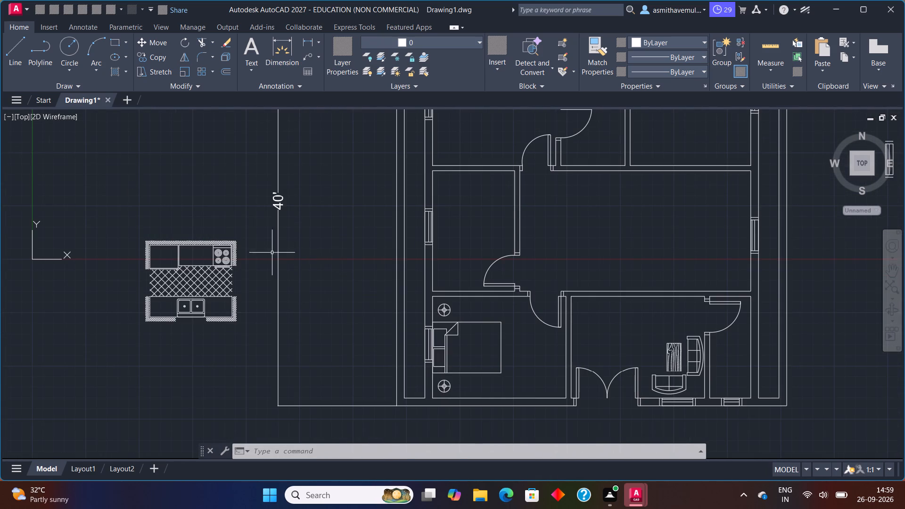
drag(228, 229, 156, 392)
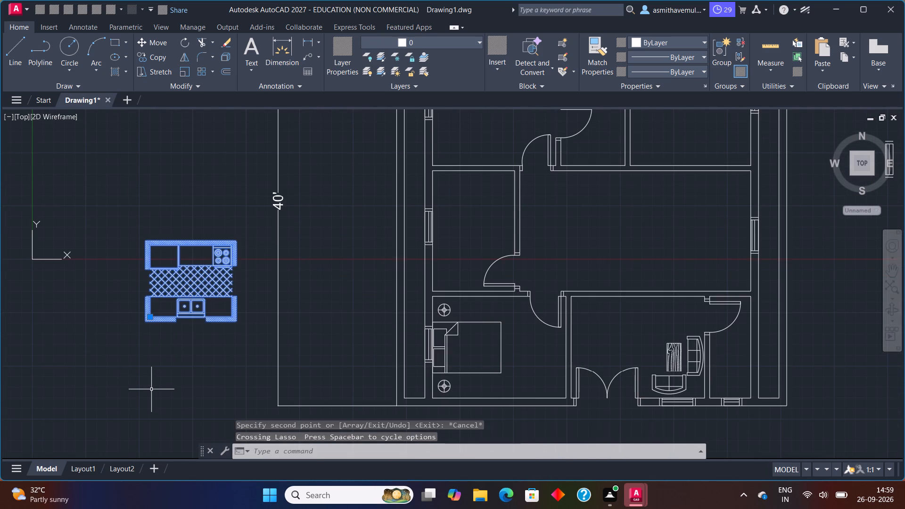
text(RO)
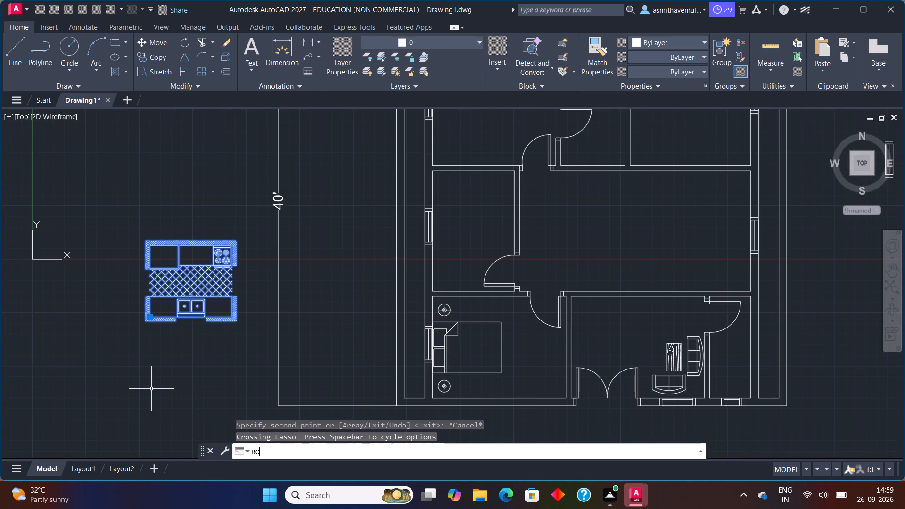
key(Return)
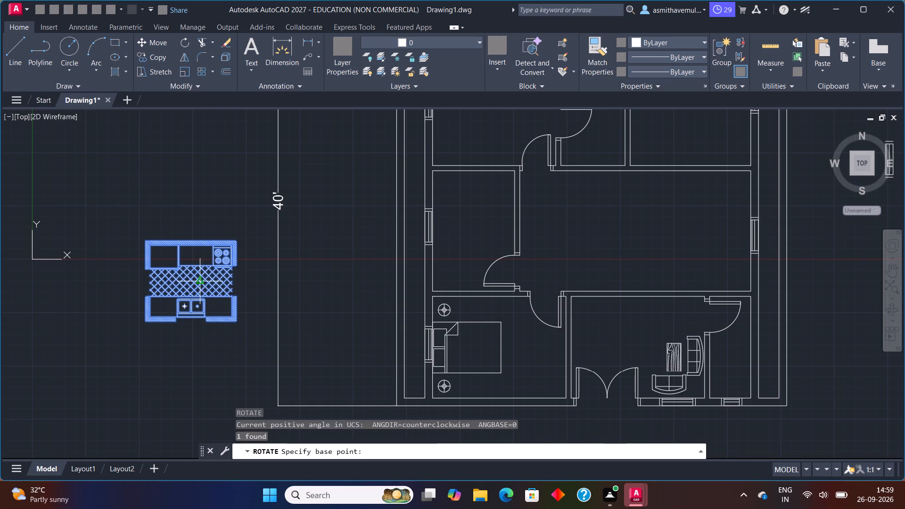
click(236, 243)
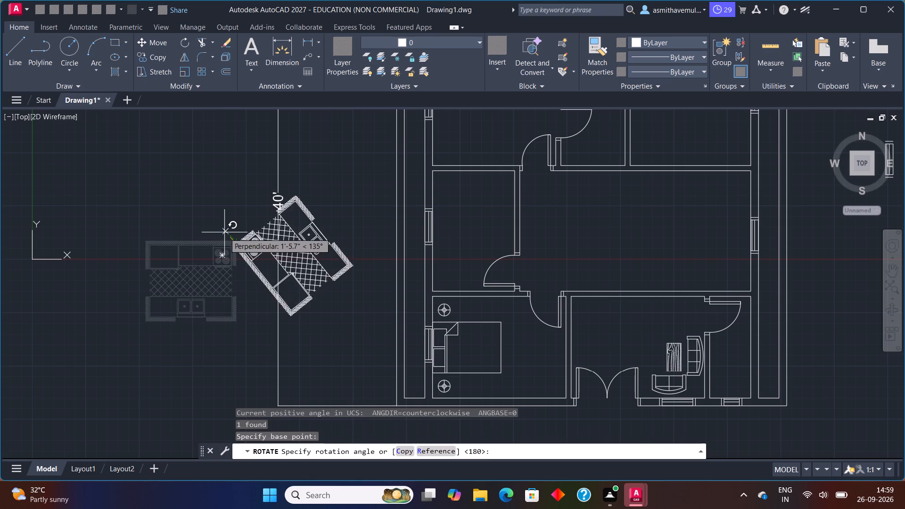
key(F8)
click(238, 200)
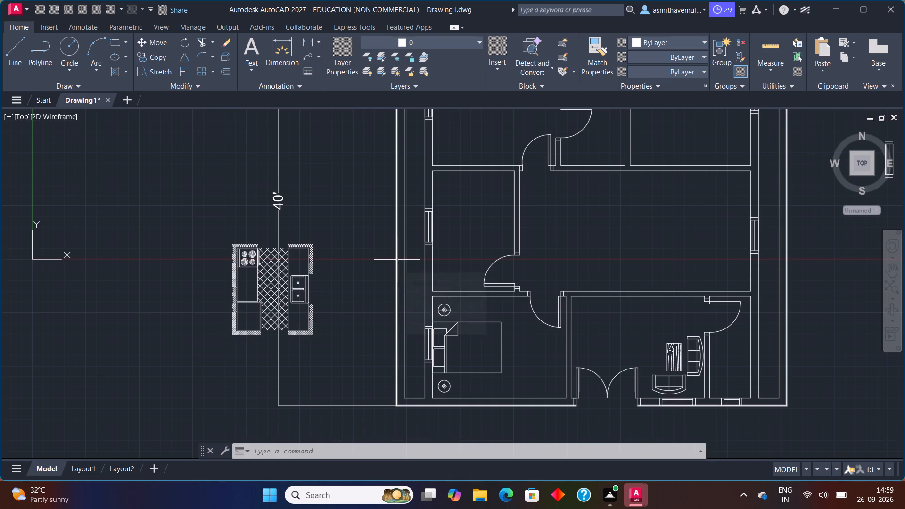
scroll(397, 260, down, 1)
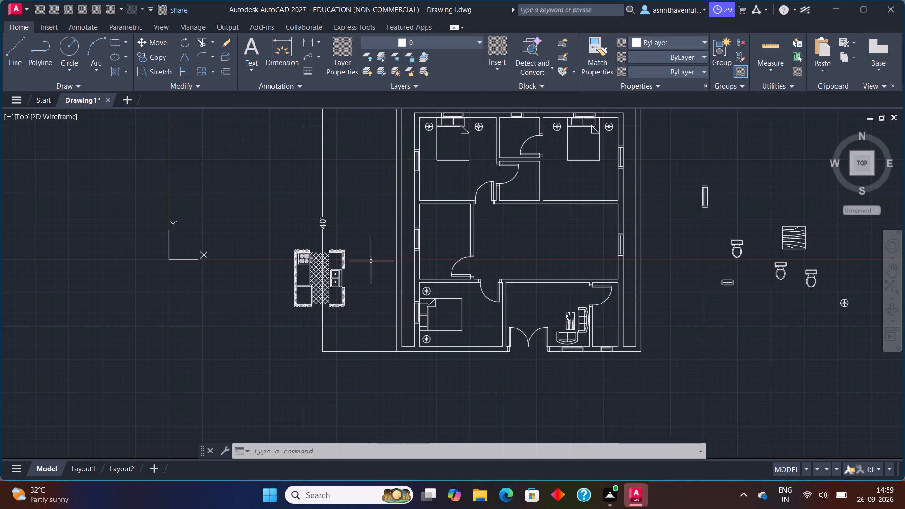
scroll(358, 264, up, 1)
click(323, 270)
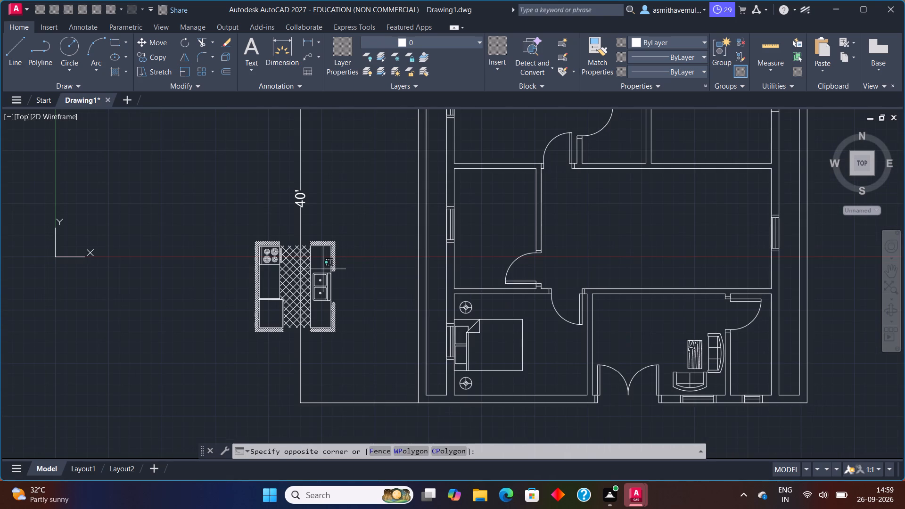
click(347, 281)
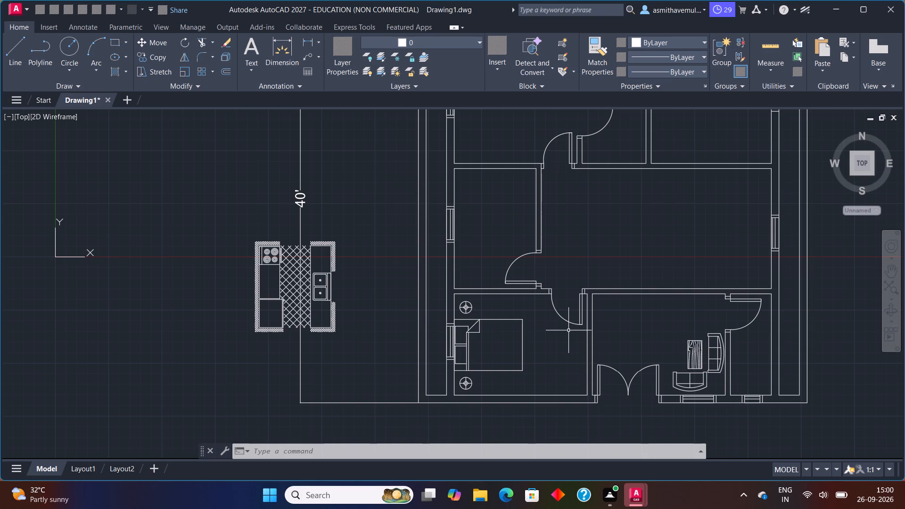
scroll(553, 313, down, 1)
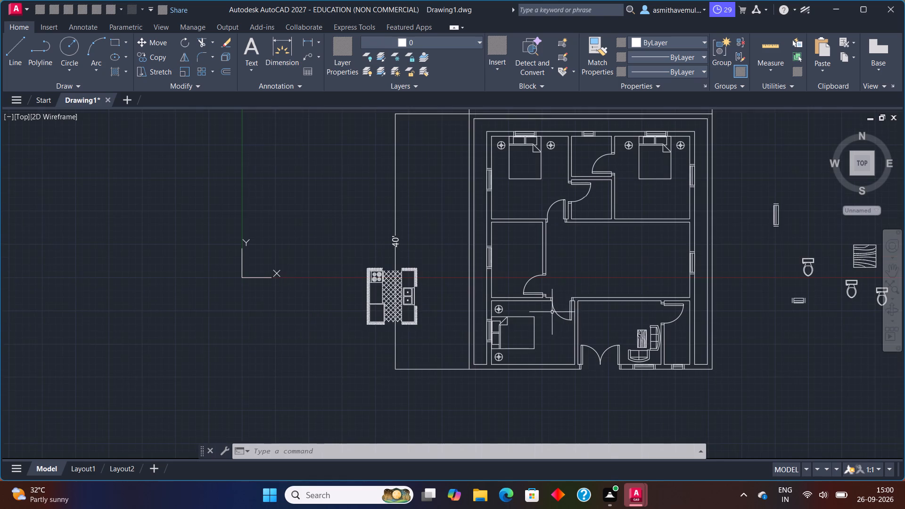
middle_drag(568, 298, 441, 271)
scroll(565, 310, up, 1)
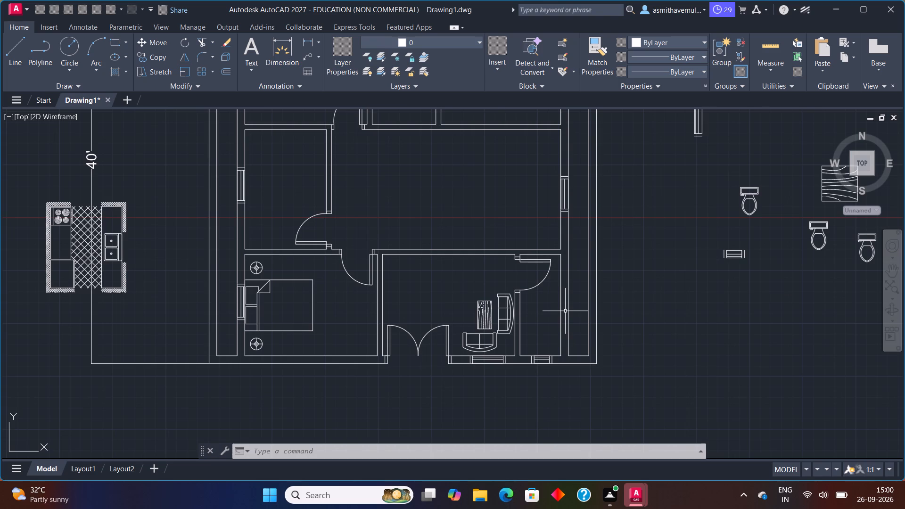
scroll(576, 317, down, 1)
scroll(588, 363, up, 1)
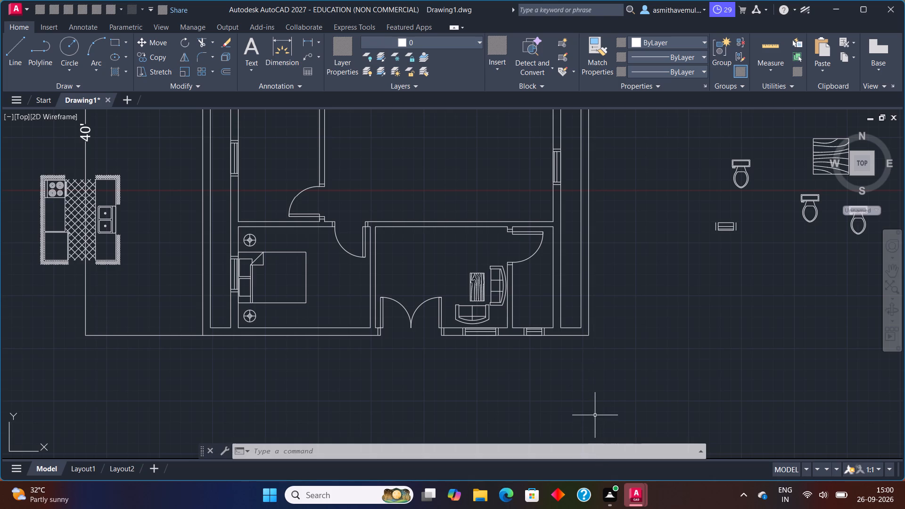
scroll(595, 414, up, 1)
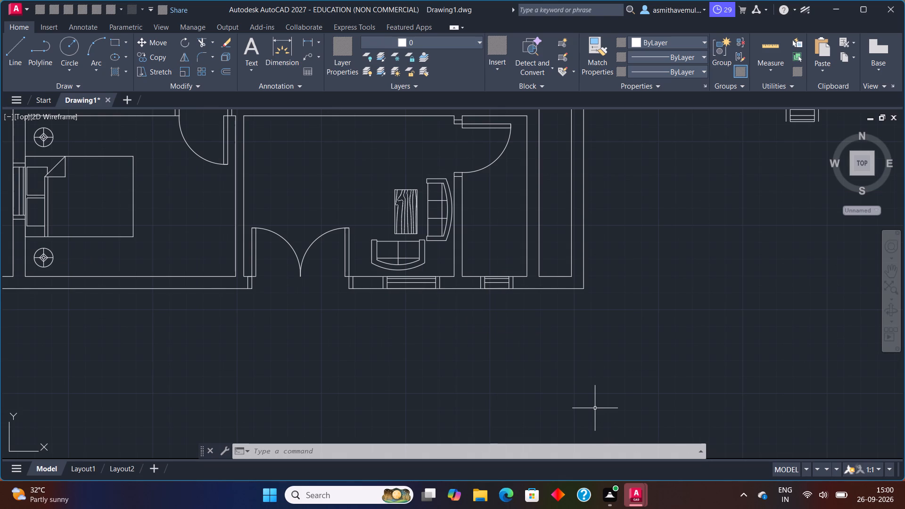
Move the toilet copy nearest the plan into the upper bathroom between the two top bedrooms, with its tank against the outer wall below the window.
scroll(490, 214, down, 2)
scroll(556, 199, up, 1)
middle_drag(575, 177, 510, 309)
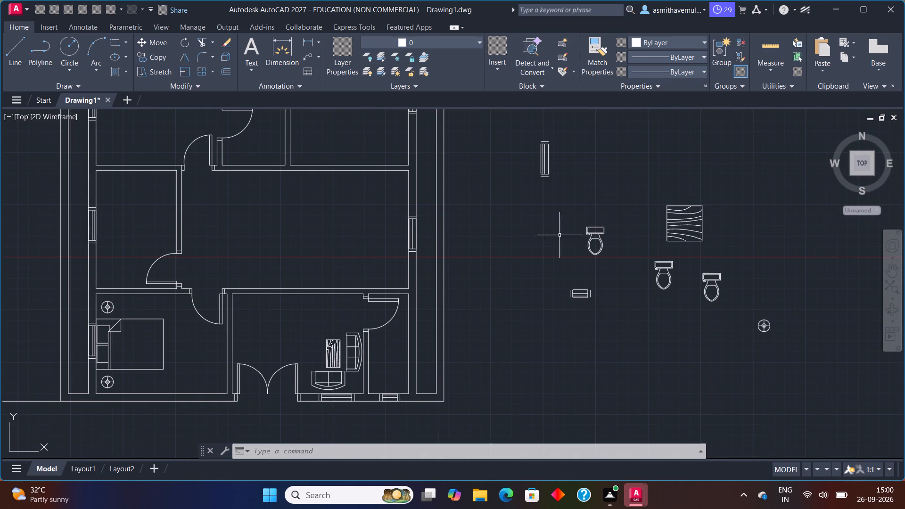
drag(642, 196, 586, 281)
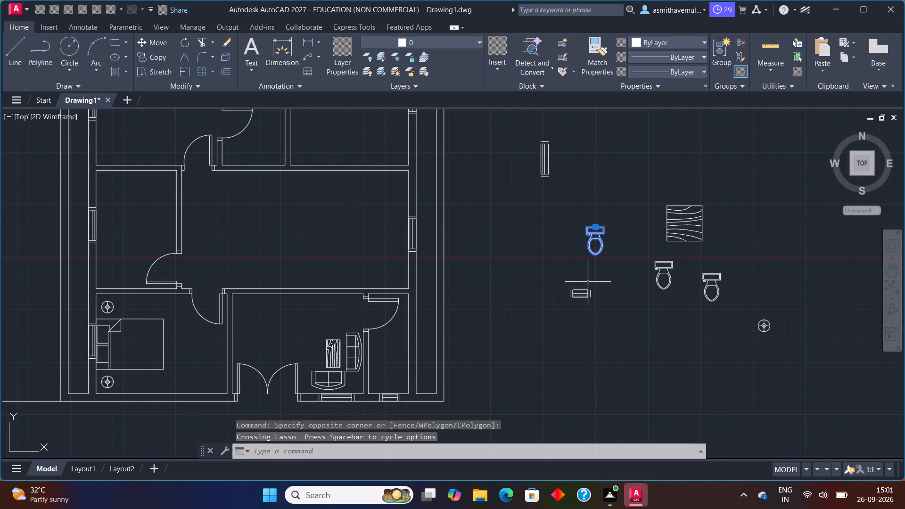
key(m)
key(Return)
click(586, 226)
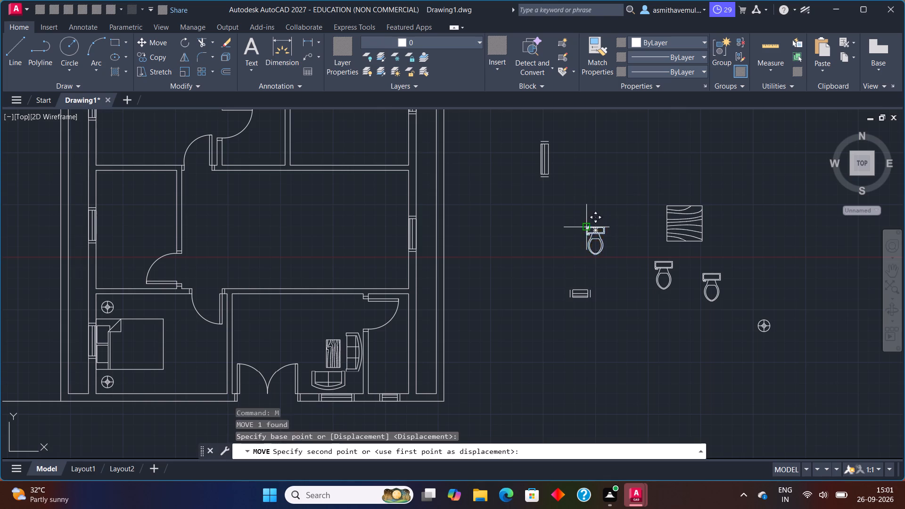
scroll(173, 228, down, 2)
middle_drag(179, 232, 217, 256)
scroll(219, 196, up, 3)
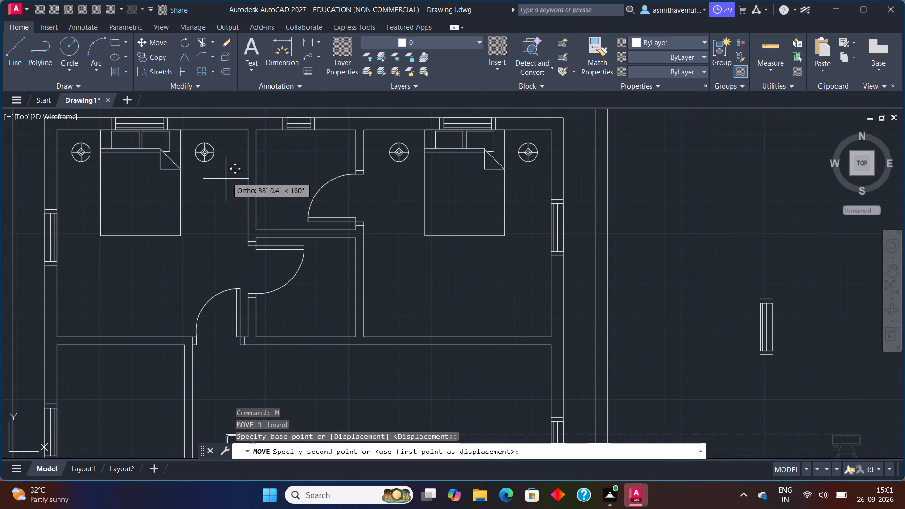
key(F8)
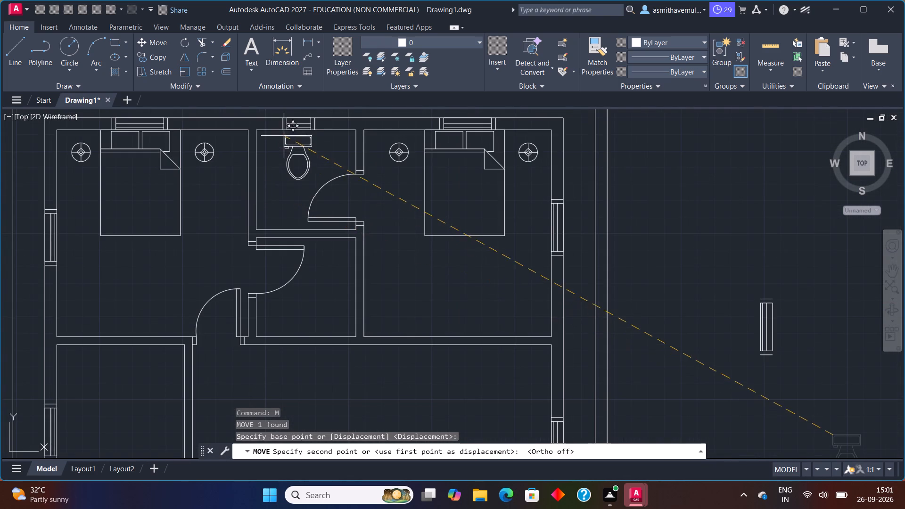
scroll(284, 136, up, 3)
middle_drag(283, 136, 239, 257)
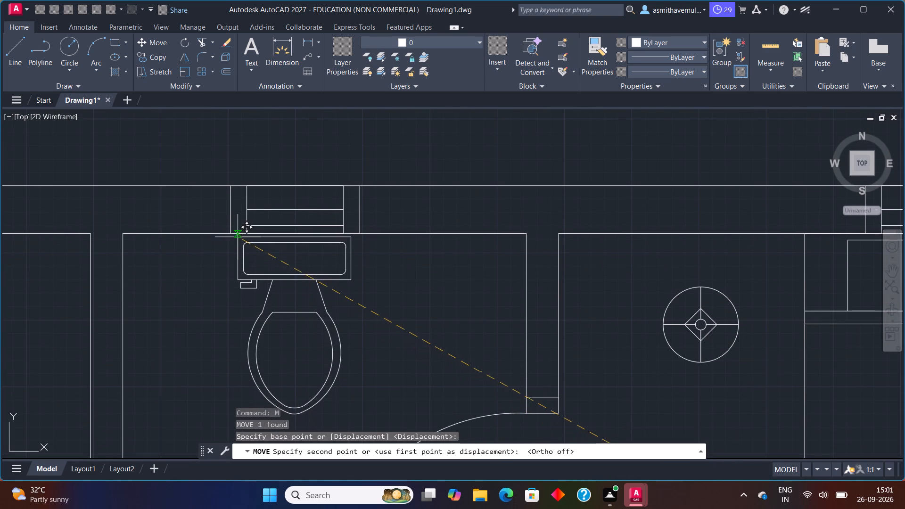
click(238, 234)
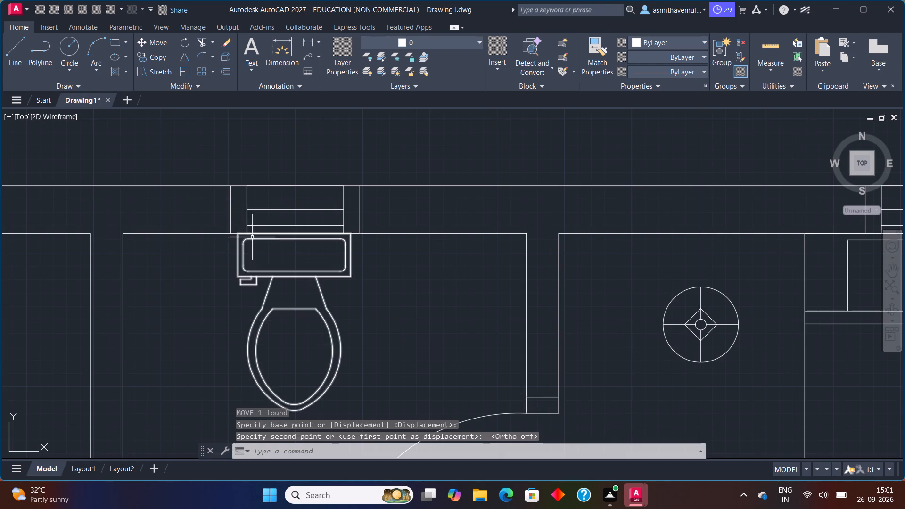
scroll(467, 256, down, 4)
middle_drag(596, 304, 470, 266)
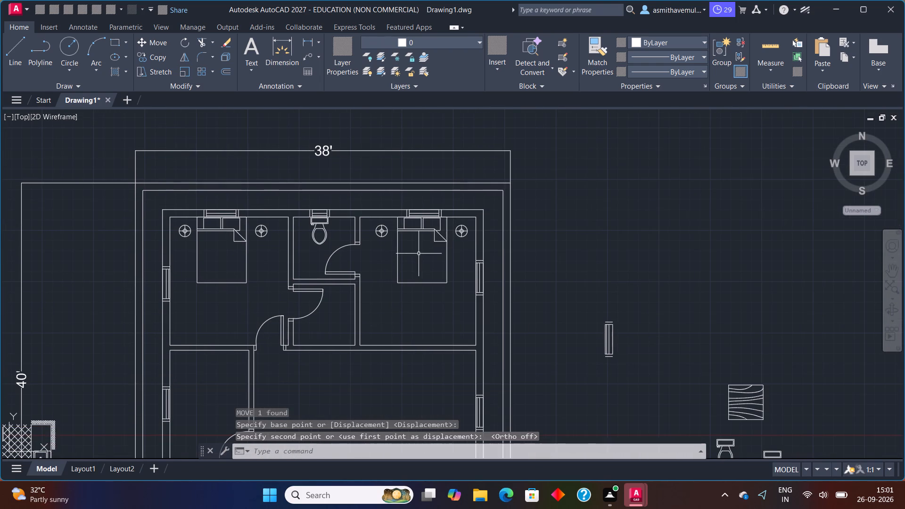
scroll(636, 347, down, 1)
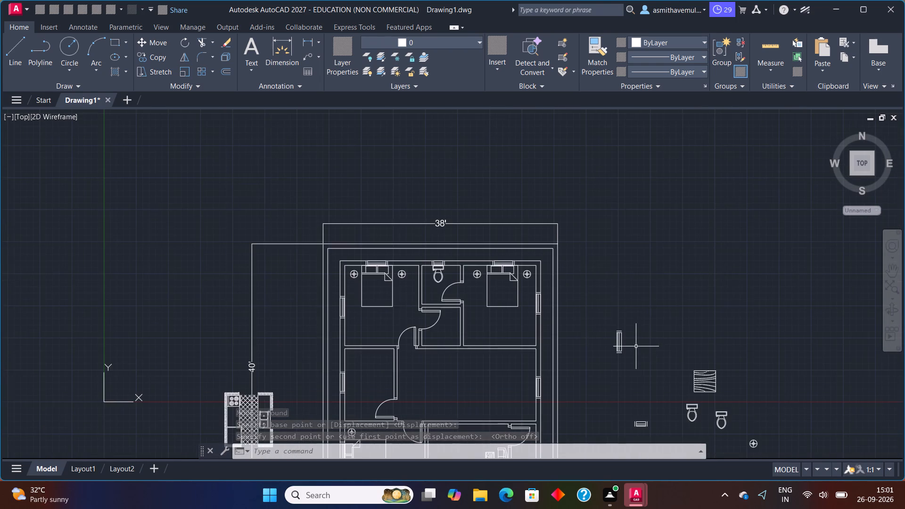
Move the toilet copy farthest from the plan into the inner bathroom below the upper one, with its tank against the bathroom's top wall.
middle_drag(644, 352, 500, 264)
drag(595, 320, 562, 361)
key(m)
key(Return)
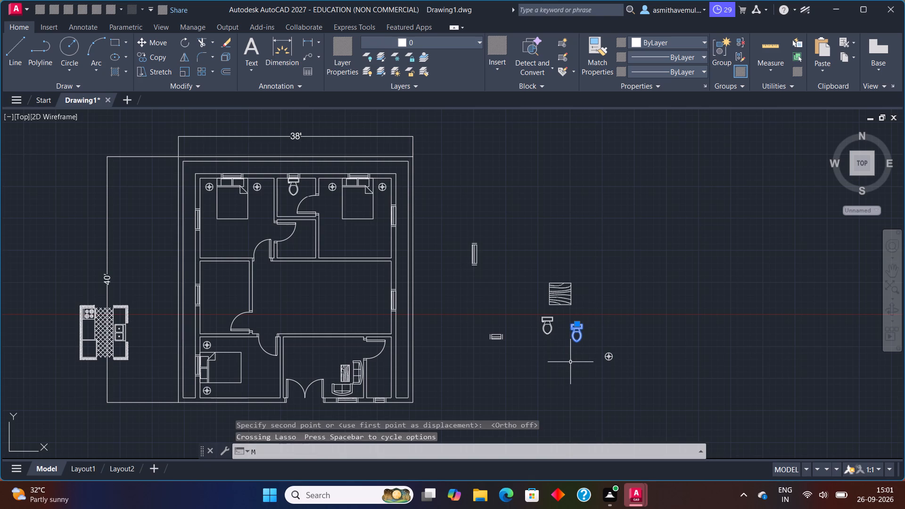
click(568, 325)
scroll(307, 233, up, 1)
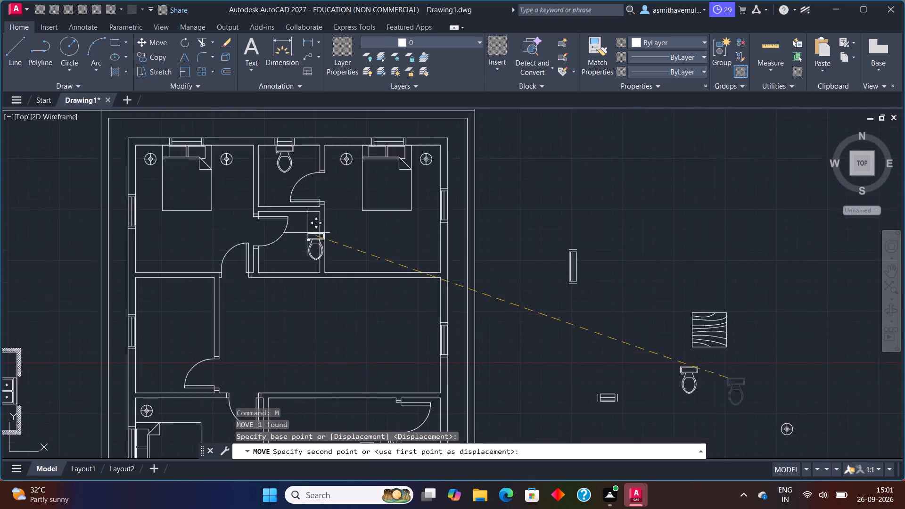
scroll(307, 233, up, 2)
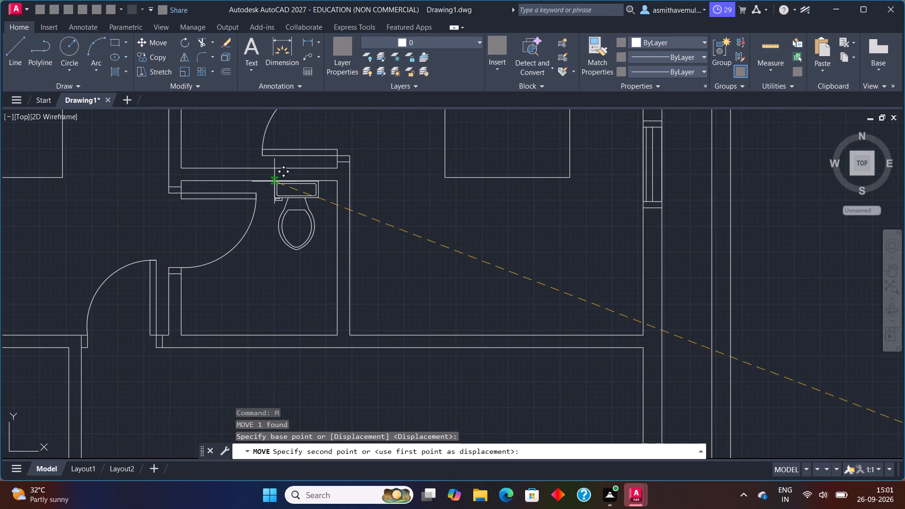
click(274, 181)
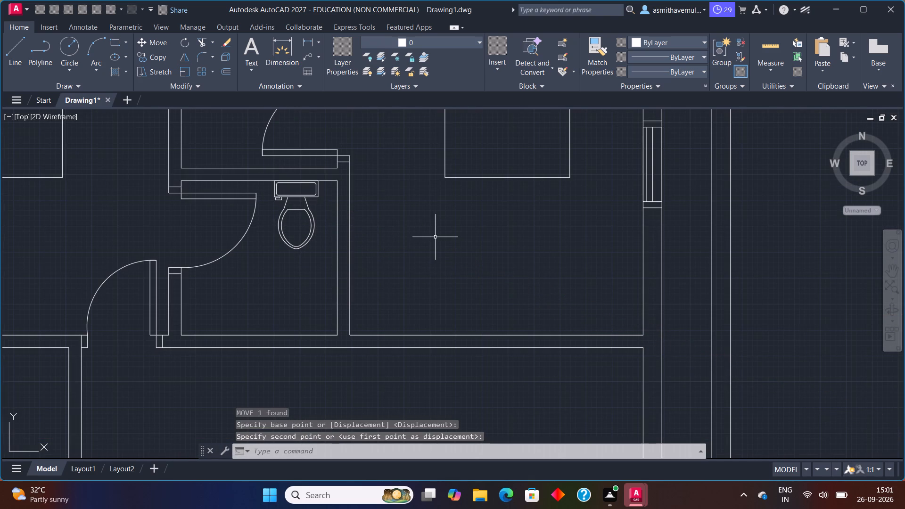
Rotate the remaining toilet outside the plan 90° clockwise about its tank's upper-right corner, with Ortho on.
scroll(425, 291, down, 4)
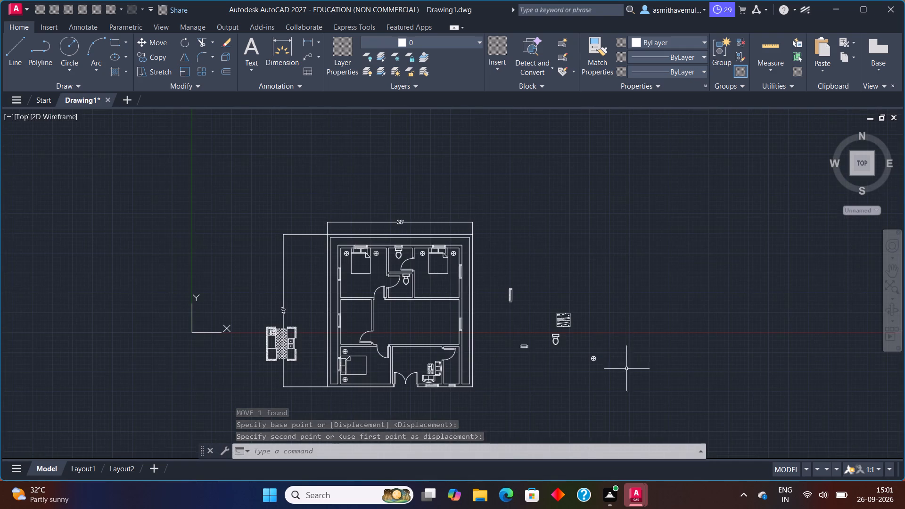
middle_drag(626, 389, 474, 288)
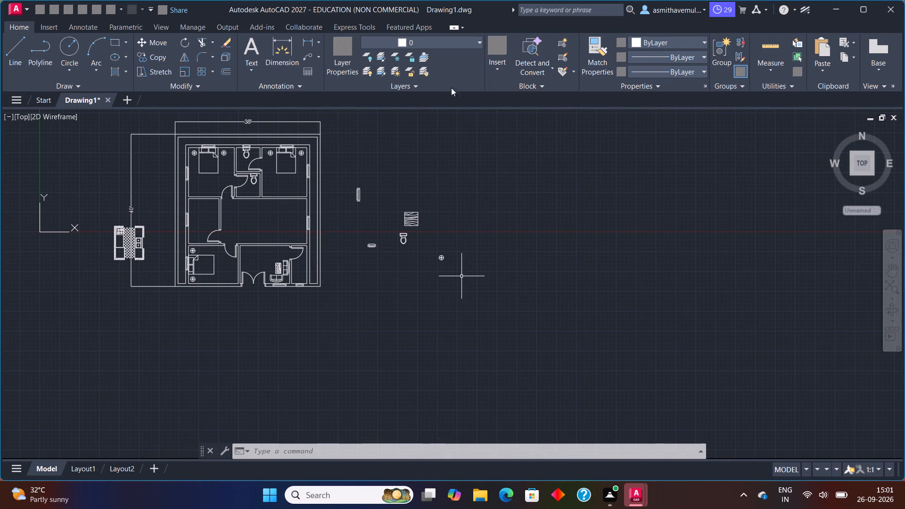
scroll(368, 263, up, 1)
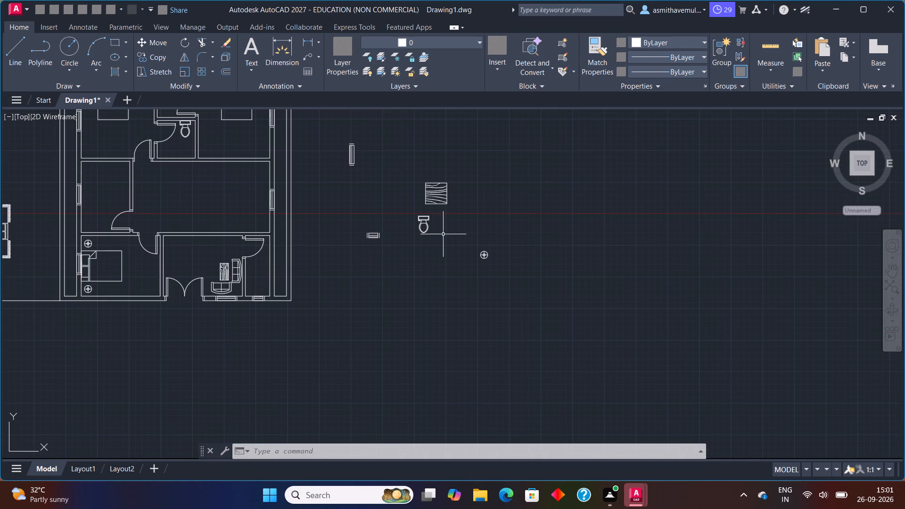
drag(440, 217, 416, 255)
text(RO)
key(Return)
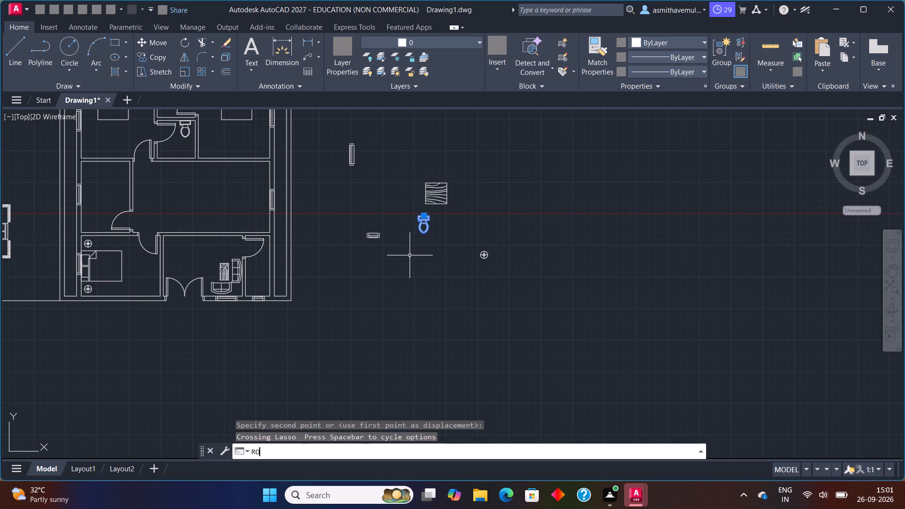
scroll(410, 213, up, 1)
click(443, 222)
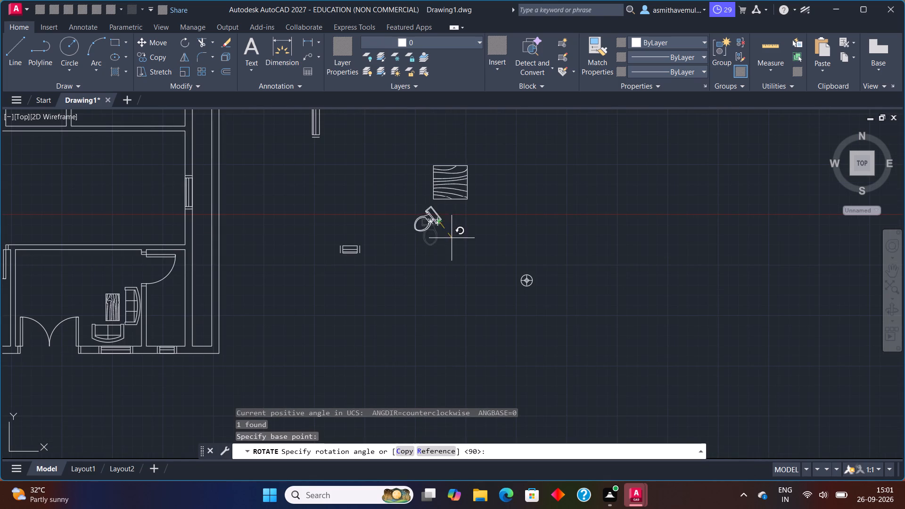
key(F8)
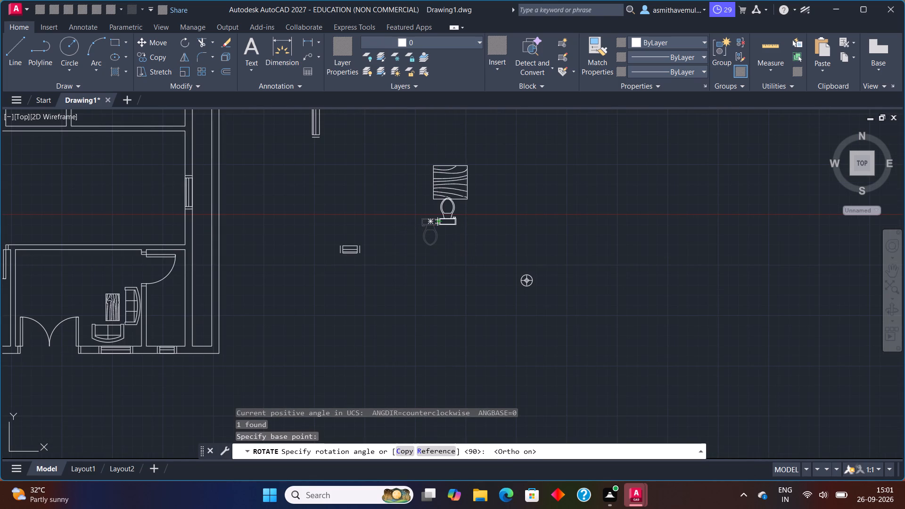
click(450, 241)
Move the rotated toilet, with Ortho off, into the small bathroom beside the entrance room, with its tank against the right outer wall.
drag(455, 228, 451, 222)
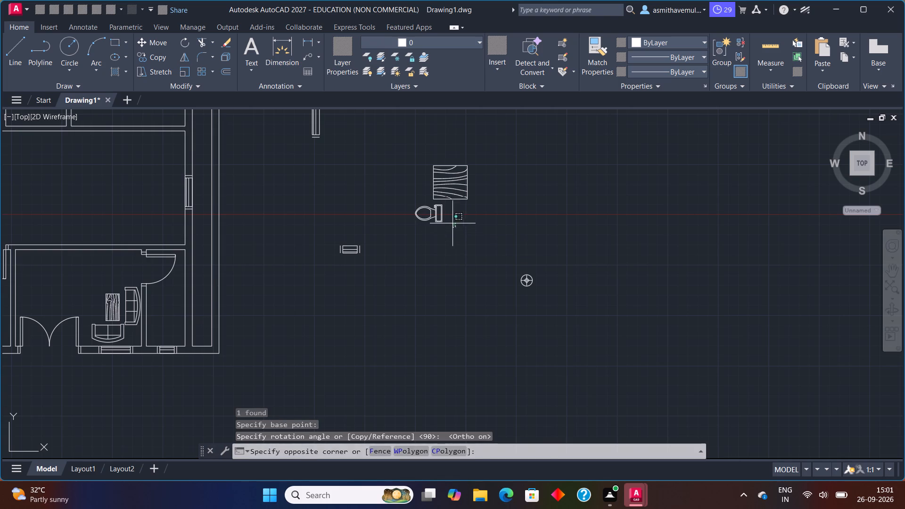
drag(451, 222, 399, 219)
key(m)
key(Return)
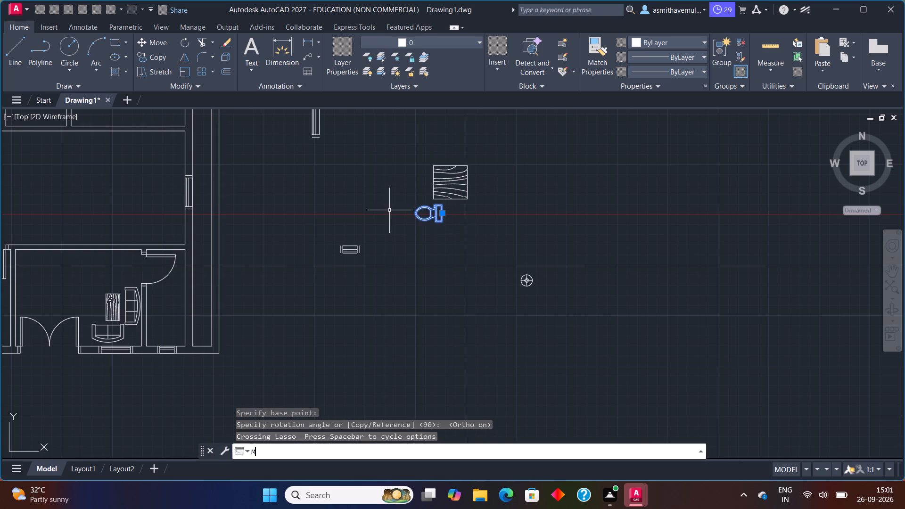
key(F8)
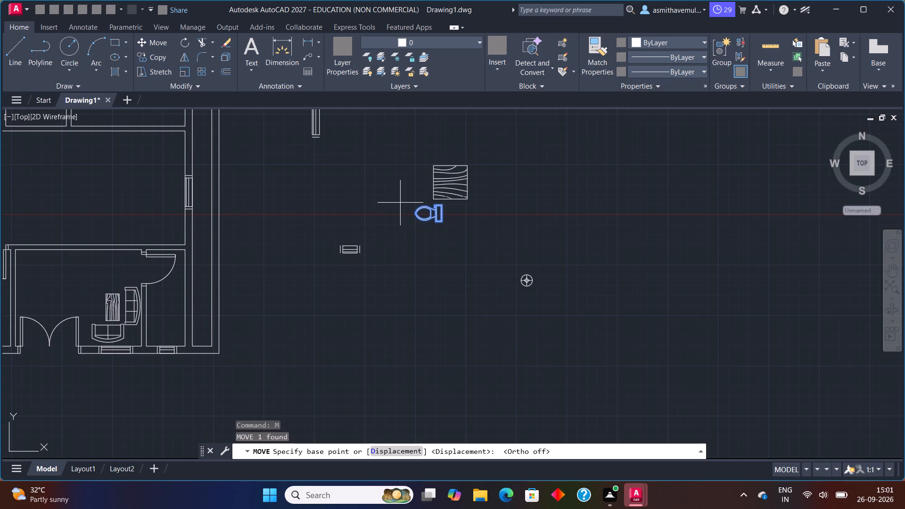
click(441, 201)
scroll(214, 276, up, 3)
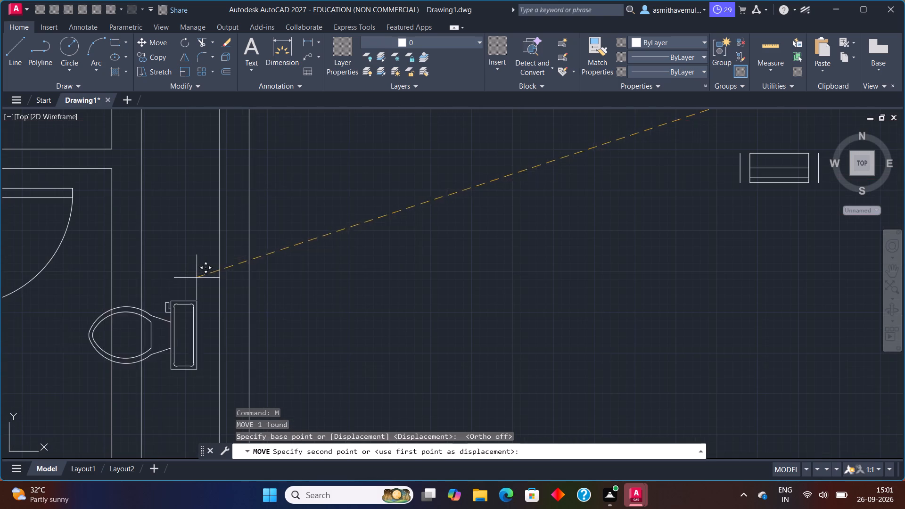
click(112, 302)
Insert the Sink-single block from DesignCenter's Kitchens.dwg sample into the empty space to the right of the house plan, then close DesignCenter.
scroll(512, 282, down, 3)
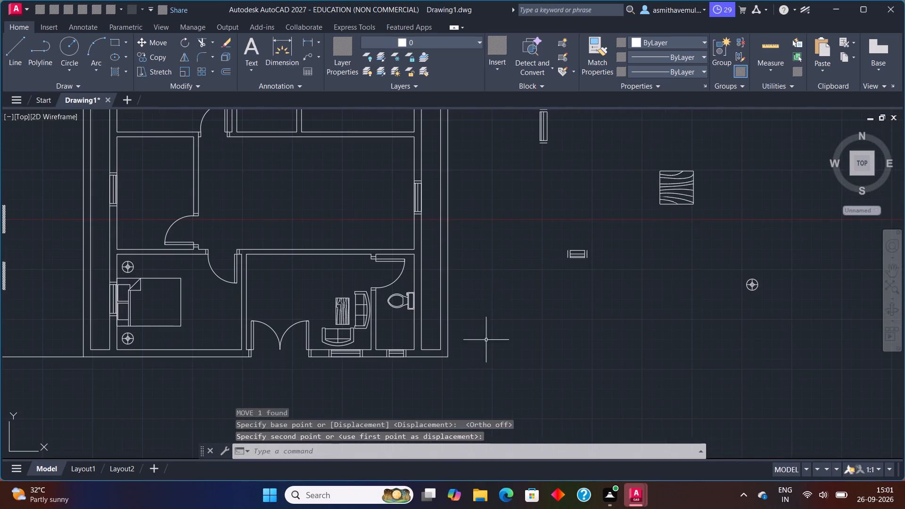
middle_drag(463, 349, 423, 308)
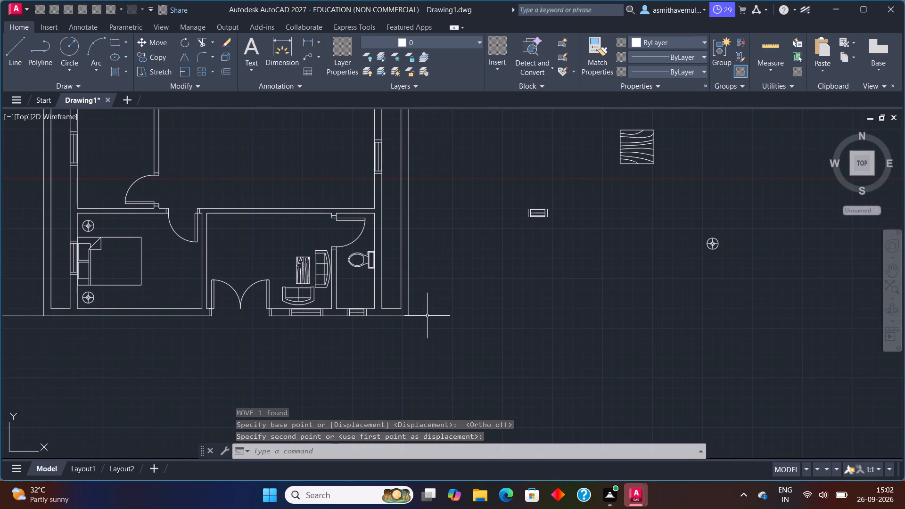
key(ctrl+2)
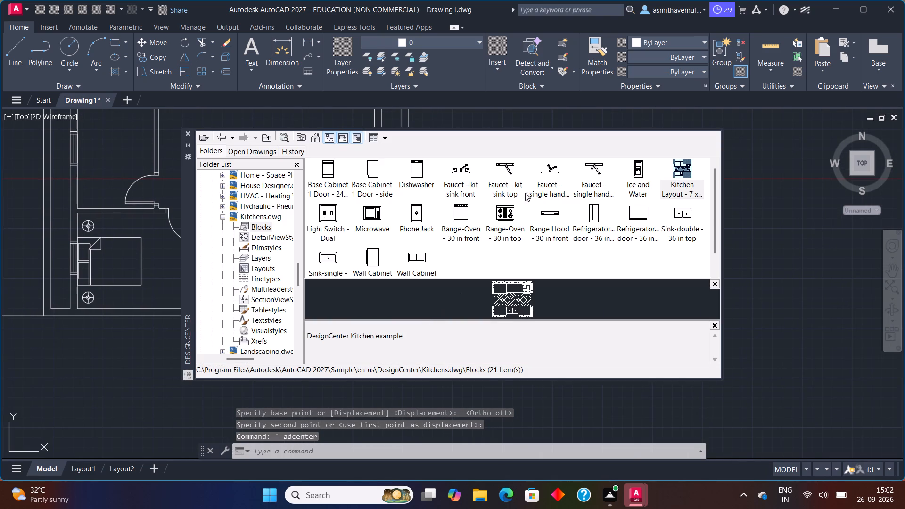
double_click(314, 140)
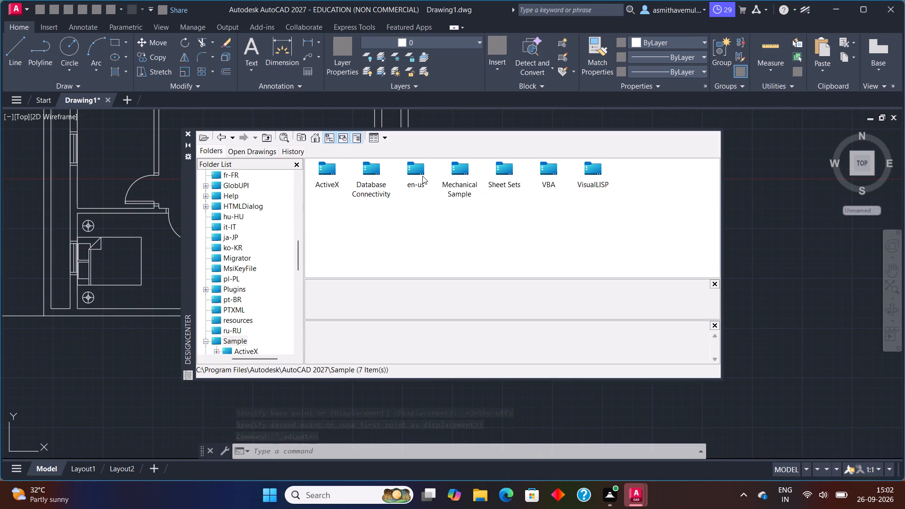
click(421, 174)
click(420, 174)
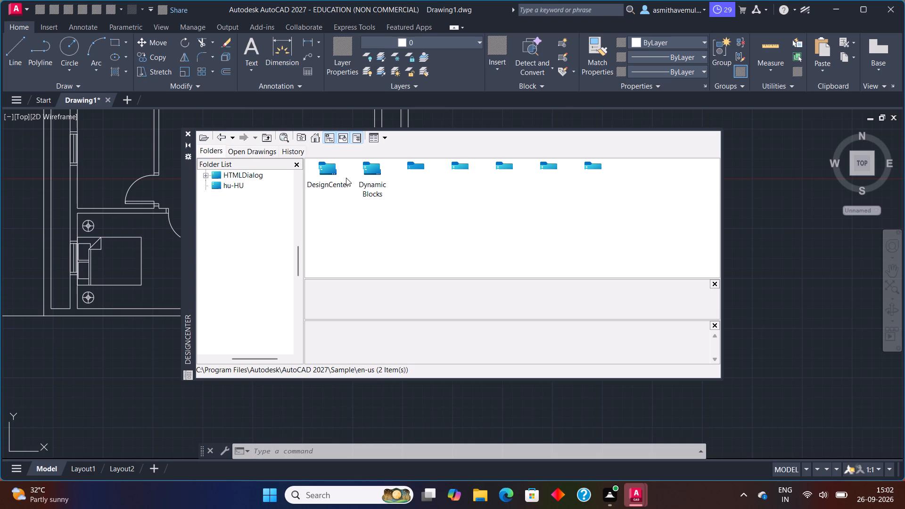
double_click(337, 176)
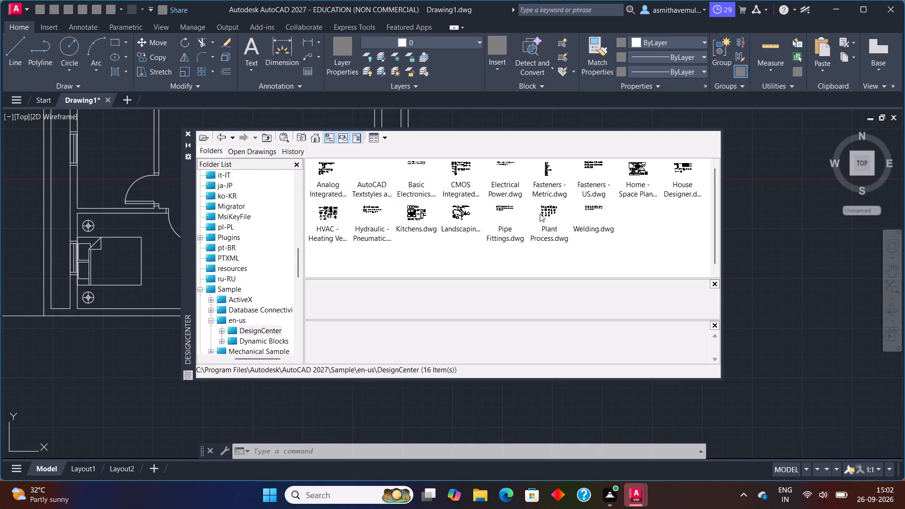
double_click(419, 219)
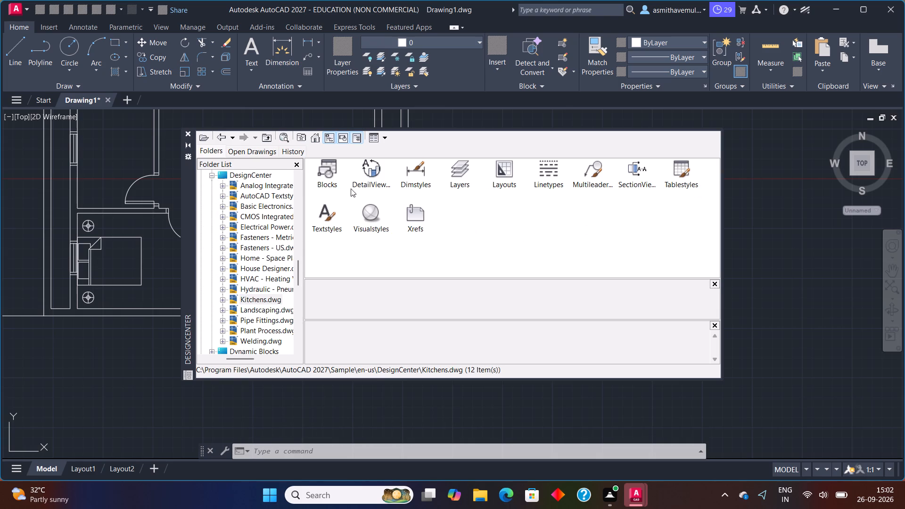
double_click(332, 183)
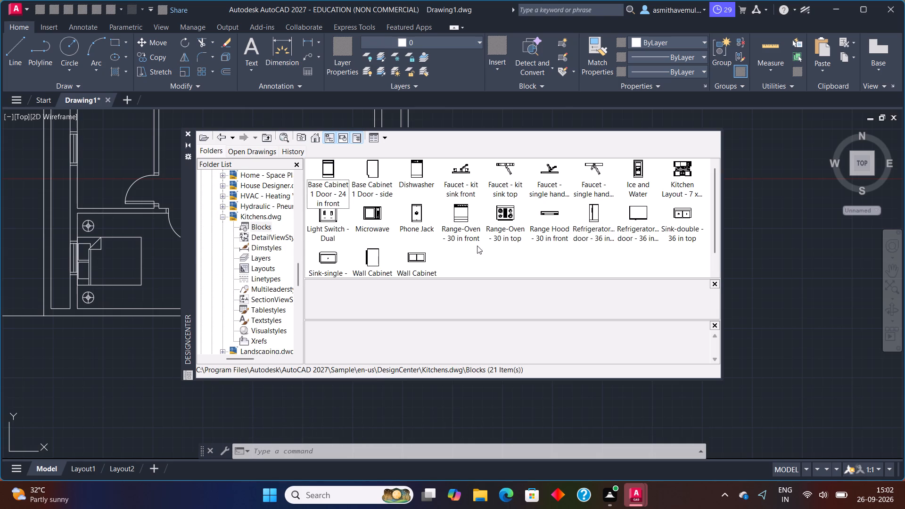
drag(332, 252, 795, 252)
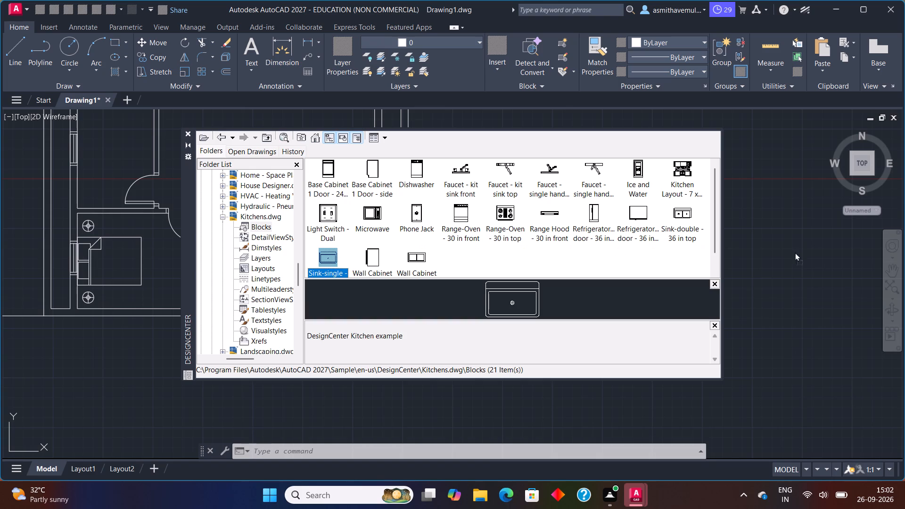
drag(795, 252, 816, 277)
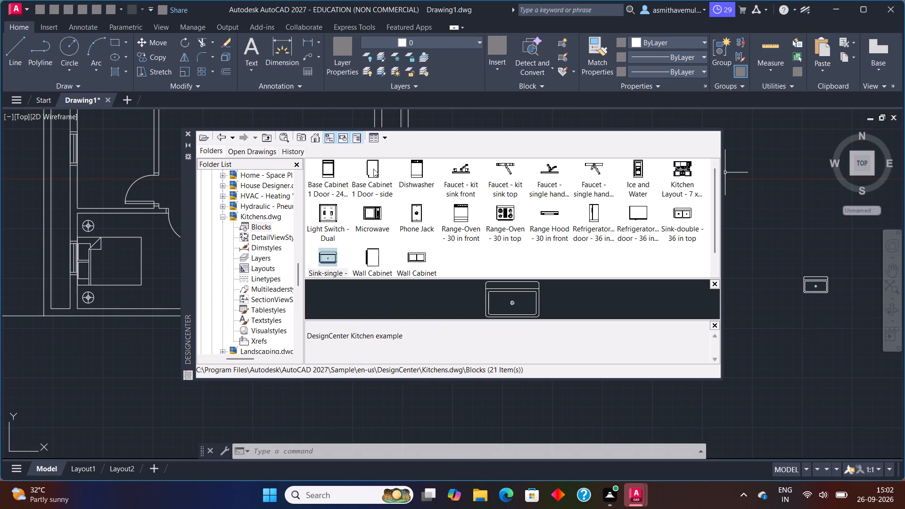
click(184, 132)
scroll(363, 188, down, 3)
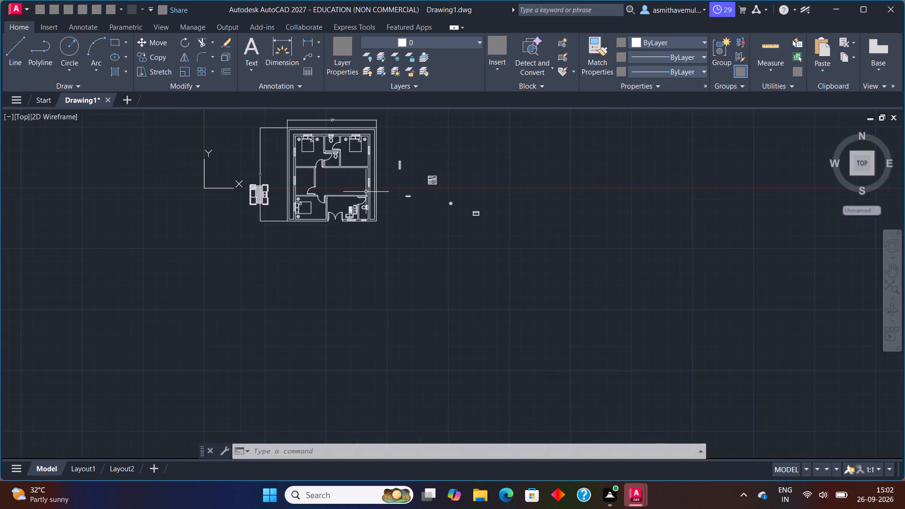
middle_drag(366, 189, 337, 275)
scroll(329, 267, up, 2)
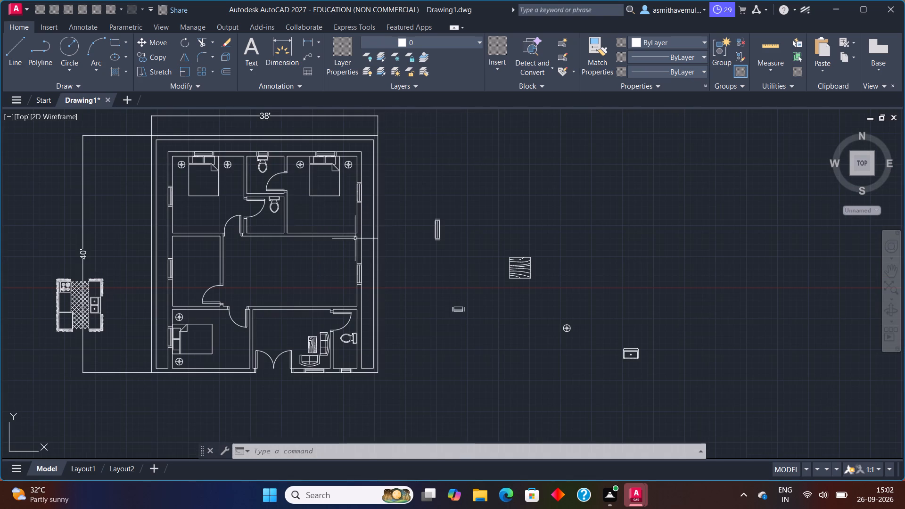
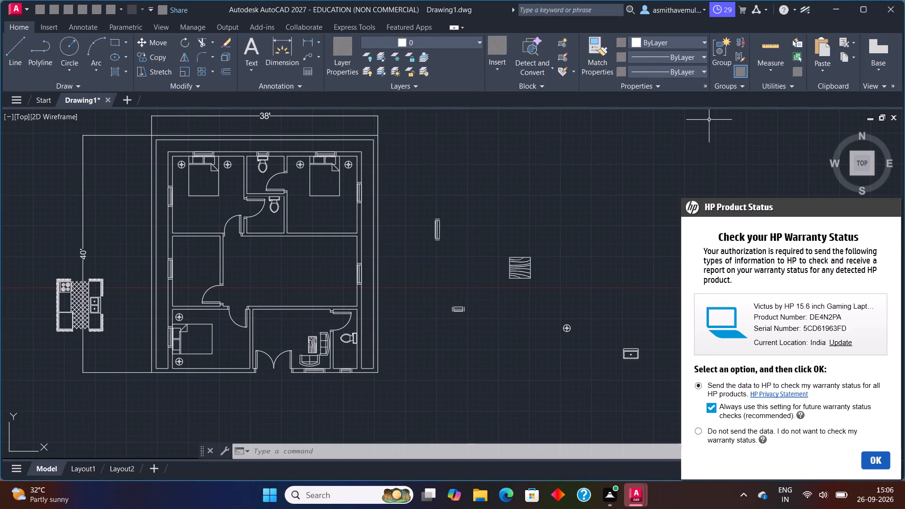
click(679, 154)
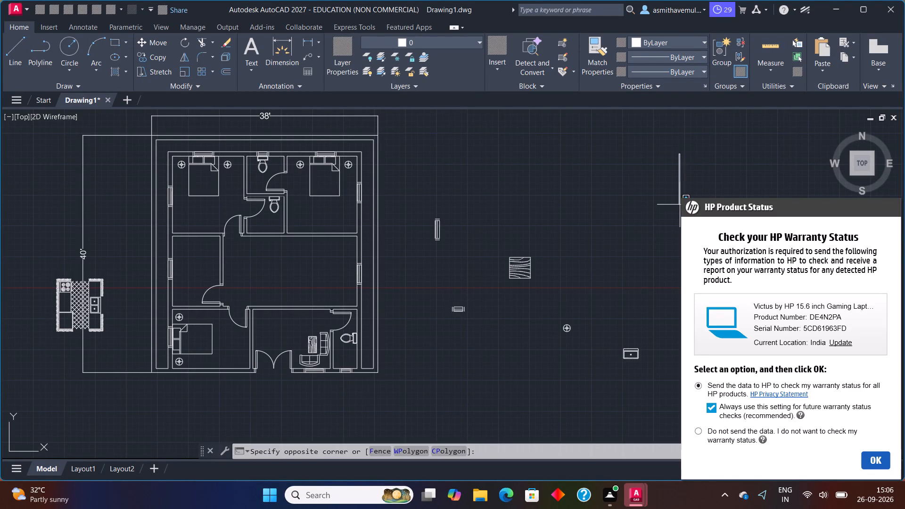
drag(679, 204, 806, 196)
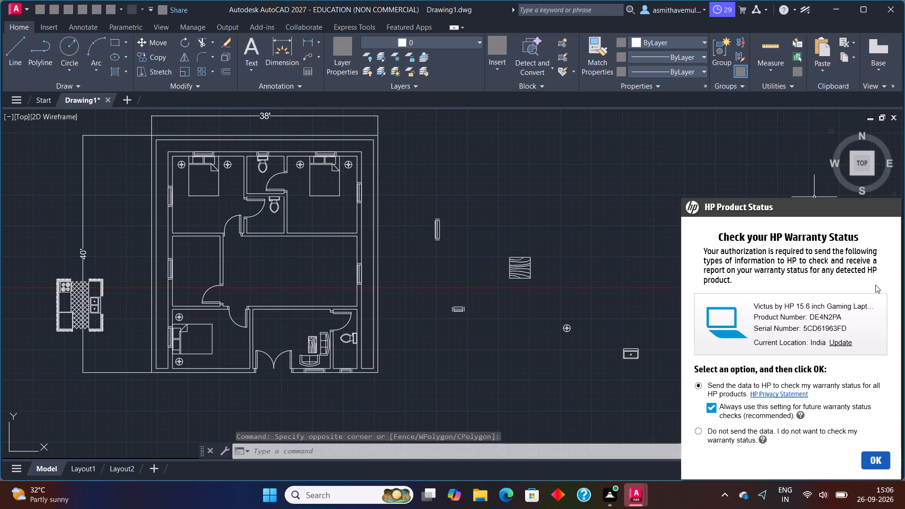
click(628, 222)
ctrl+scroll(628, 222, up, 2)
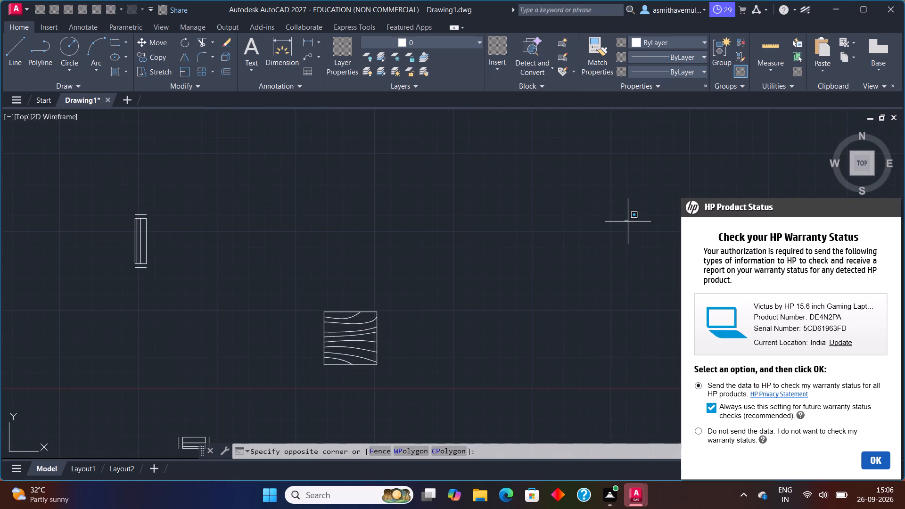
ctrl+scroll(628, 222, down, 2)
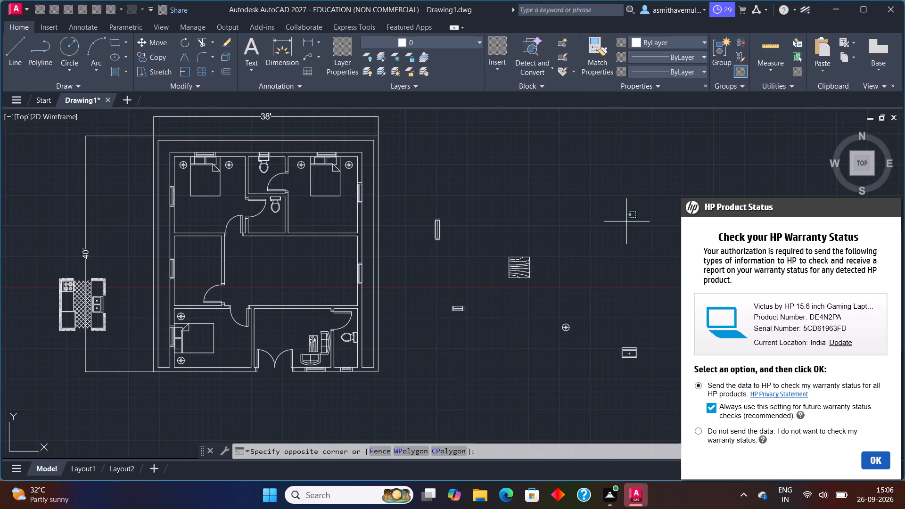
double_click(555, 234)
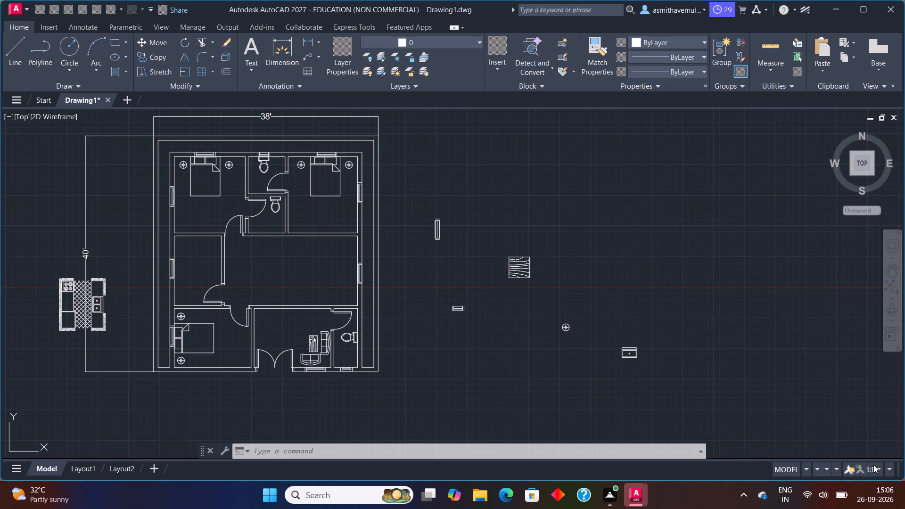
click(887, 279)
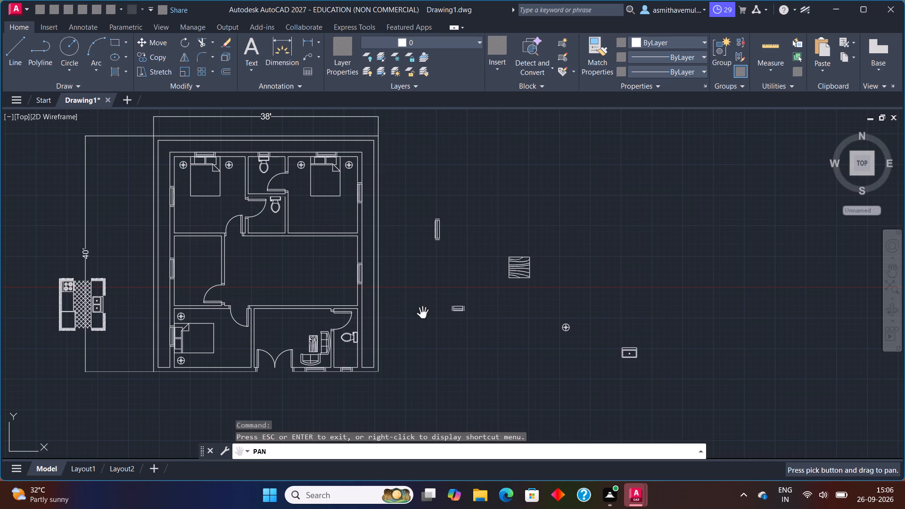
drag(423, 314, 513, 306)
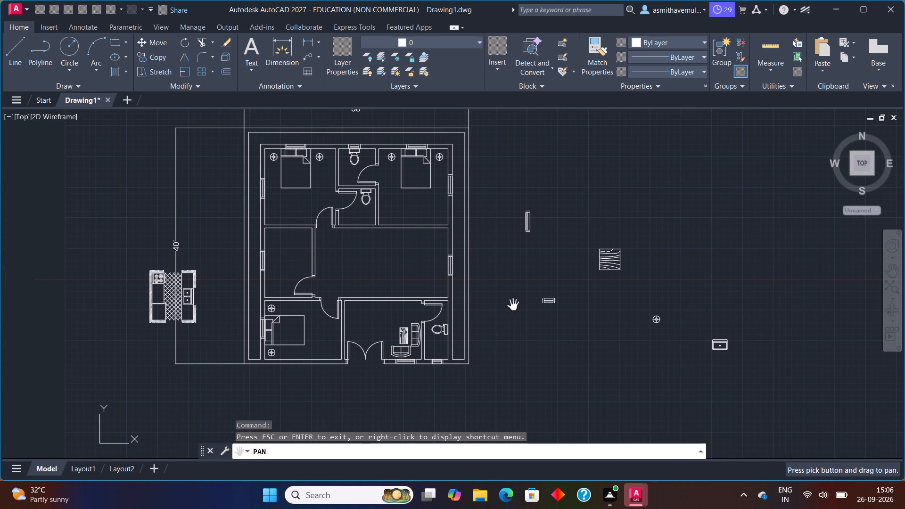
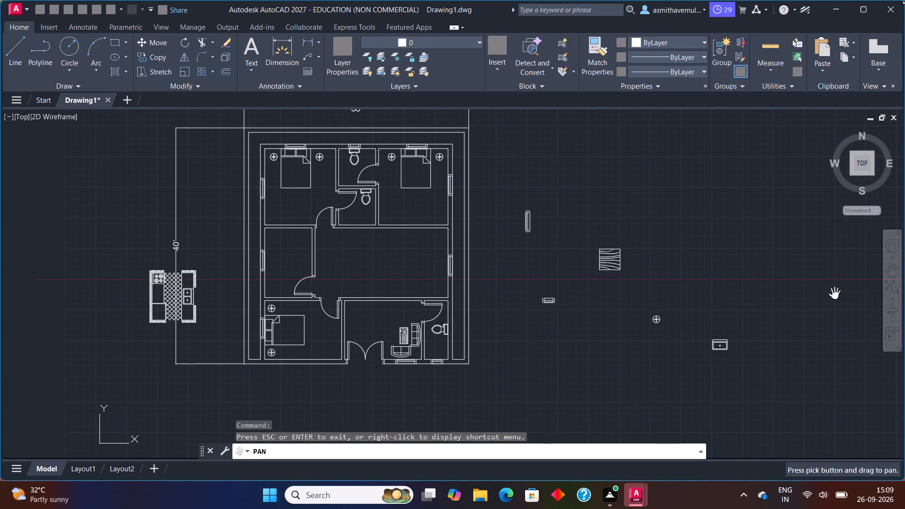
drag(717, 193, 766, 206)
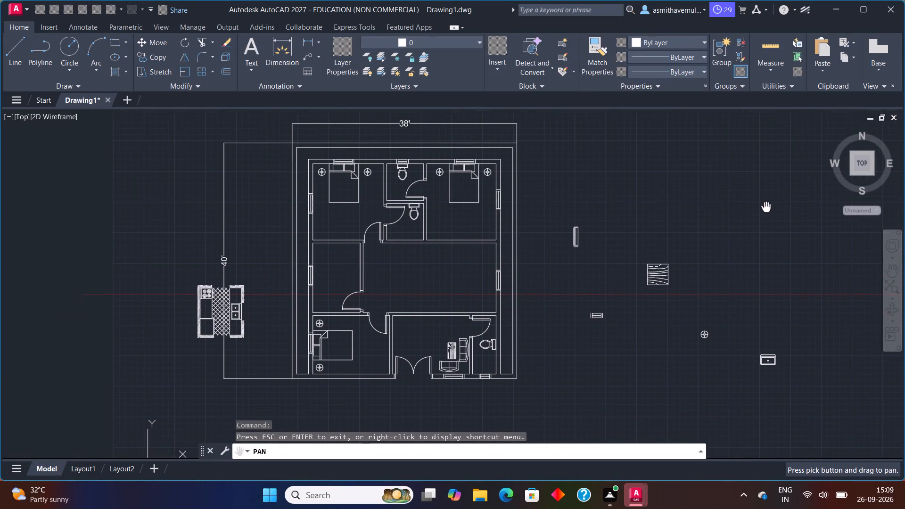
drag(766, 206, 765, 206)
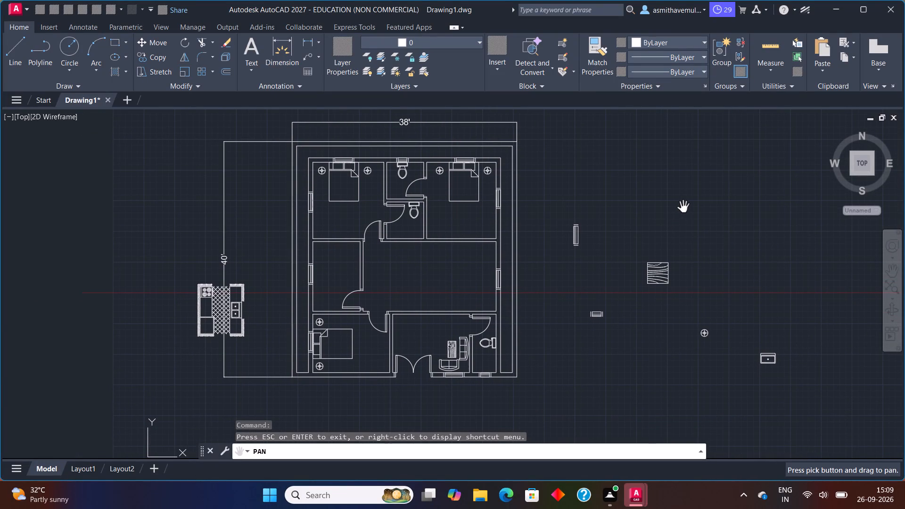
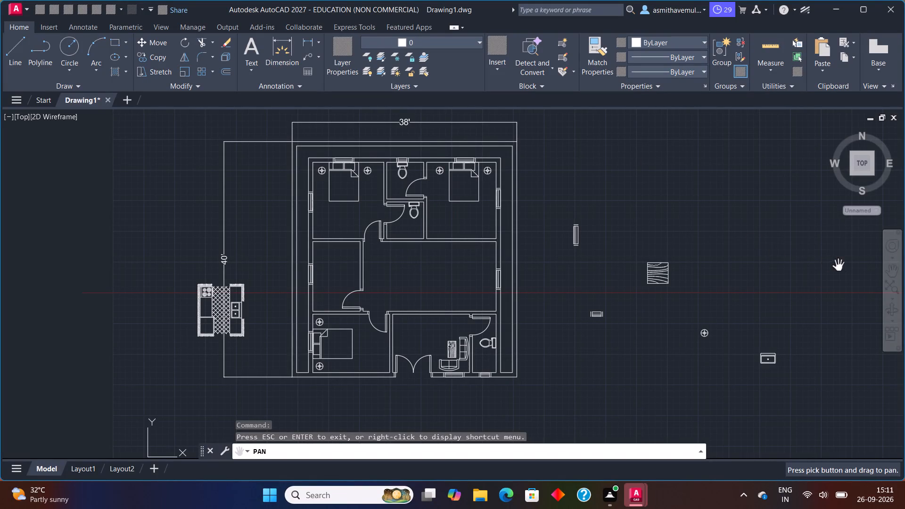
Open the blocks of the Home - Space Planner.dwg sample in DesignCenter.
click(886, 271)
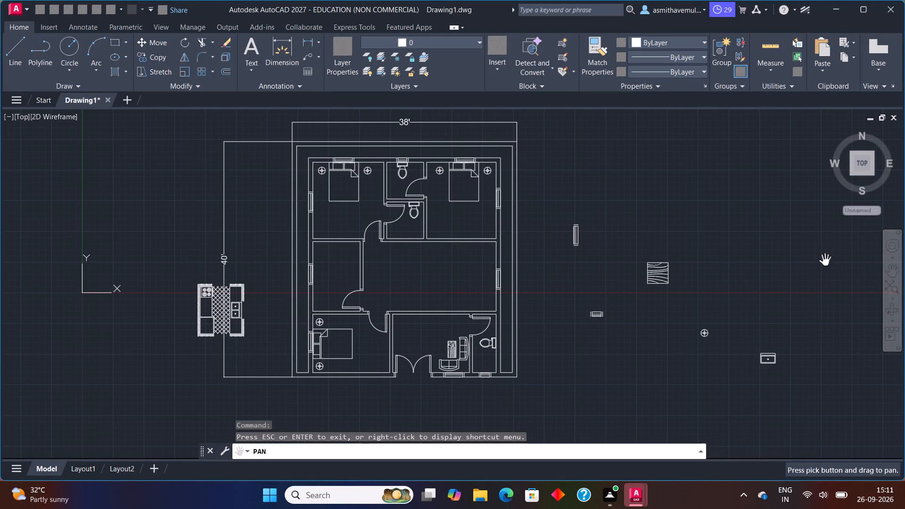
right_click(825, 261)
click(831, 269)
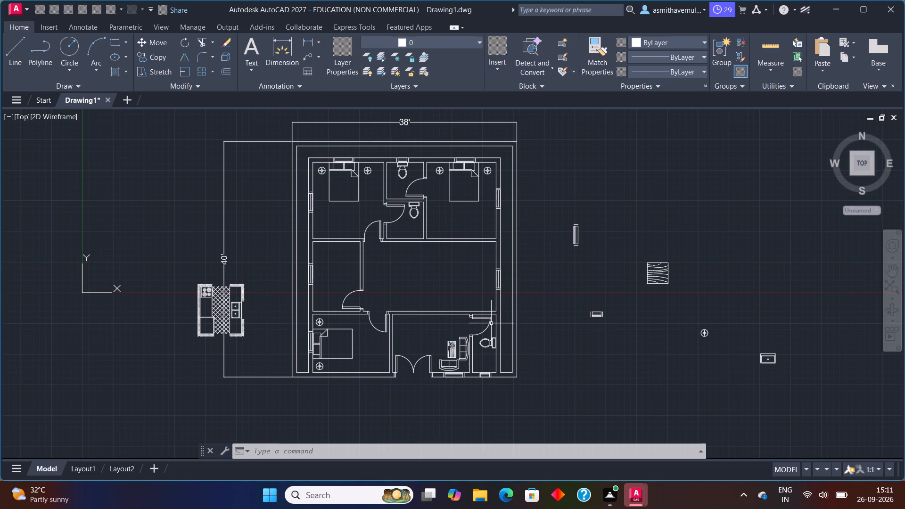
scroll(465, 315, up, 2)
scroll(406, 325, down, 2)
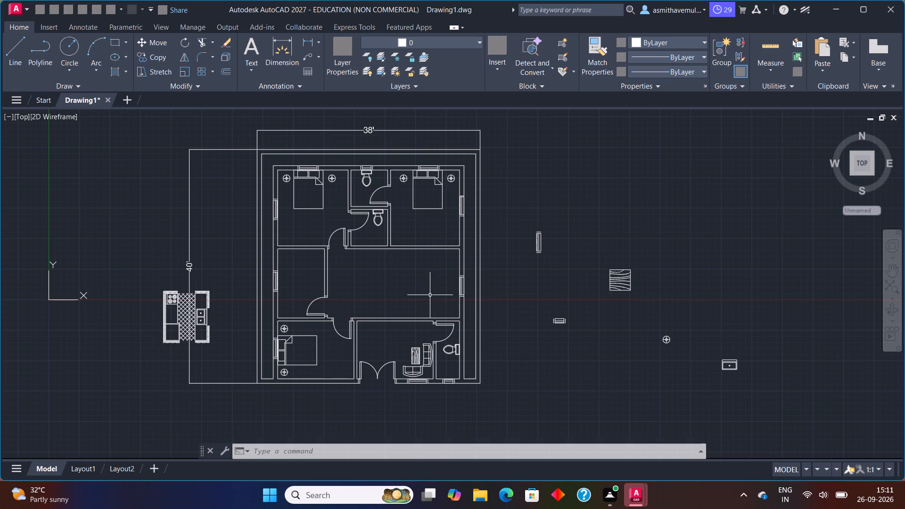
key(ctrl+2)
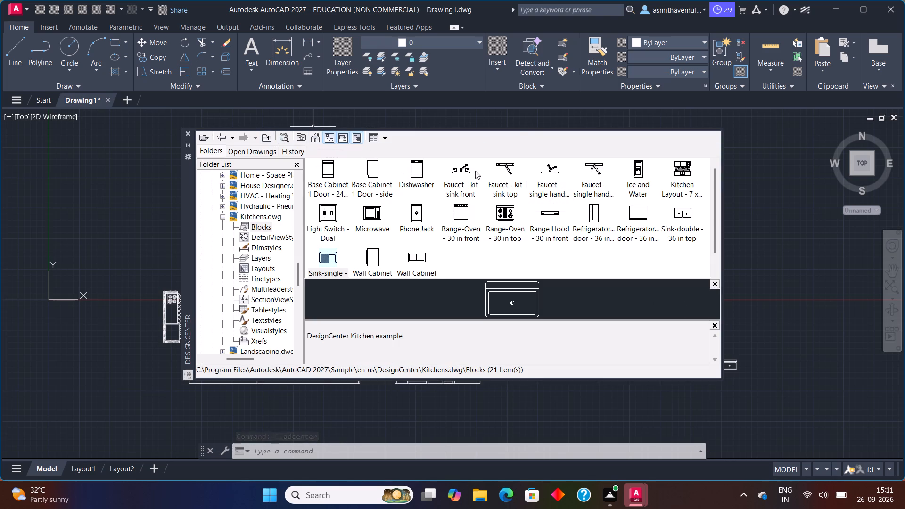
double_click(319, 139)
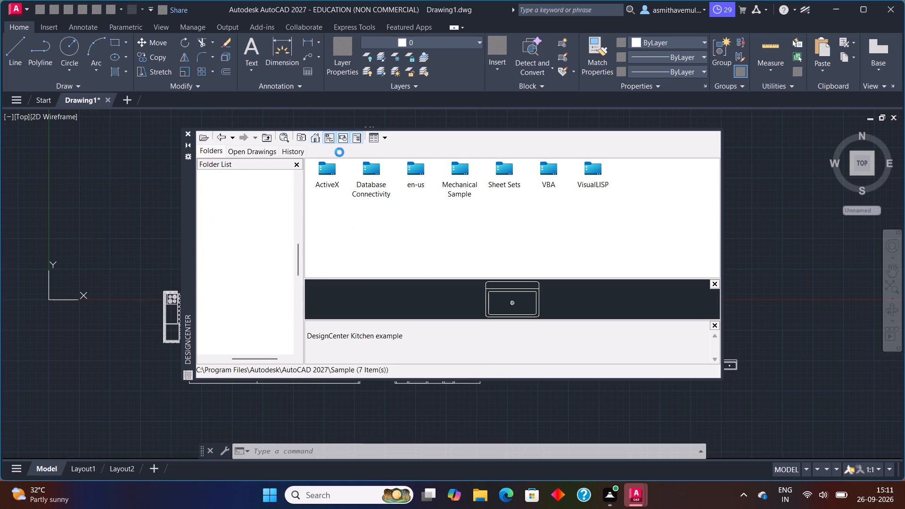
double_click(403, 167)
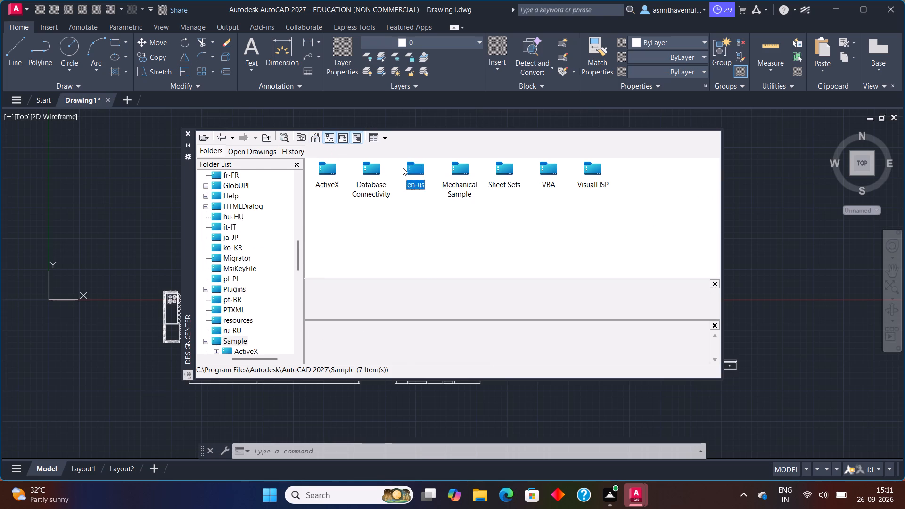
double_click(339, 178)
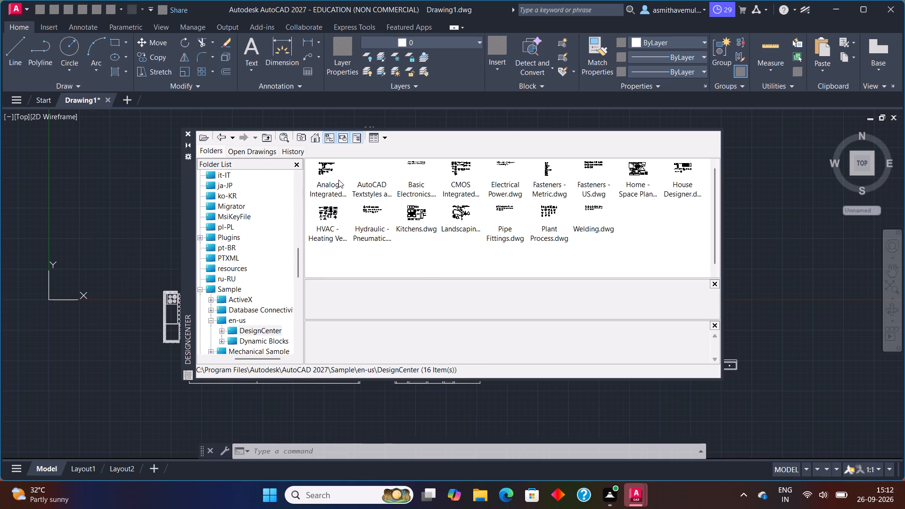
double_click(628, 172)
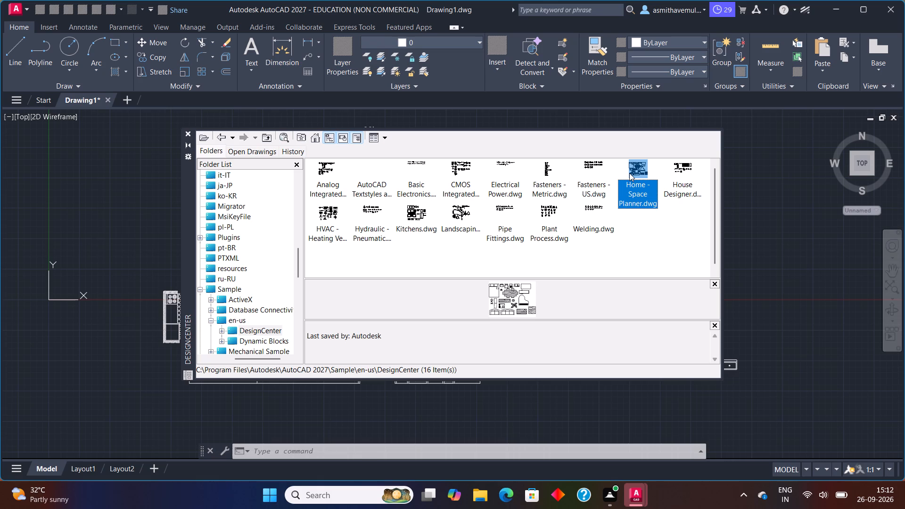
double_click(641, 168)
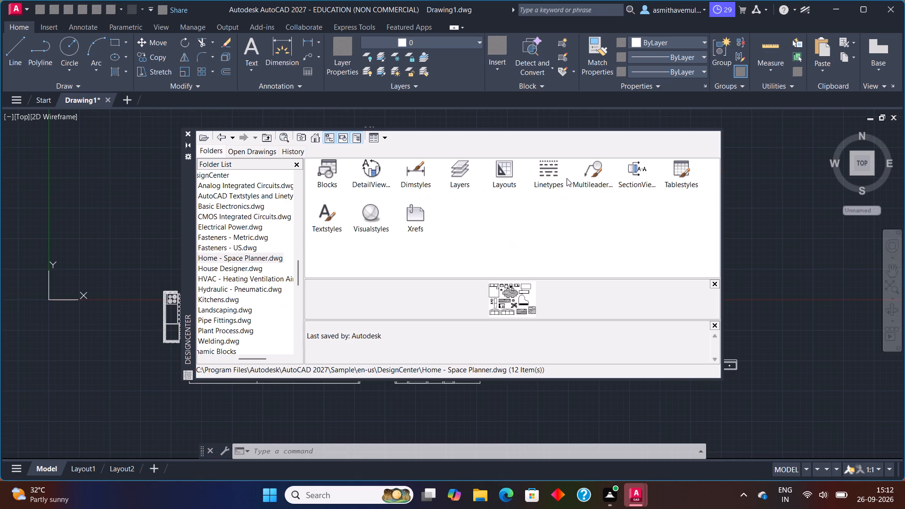
double_click(329, 173)
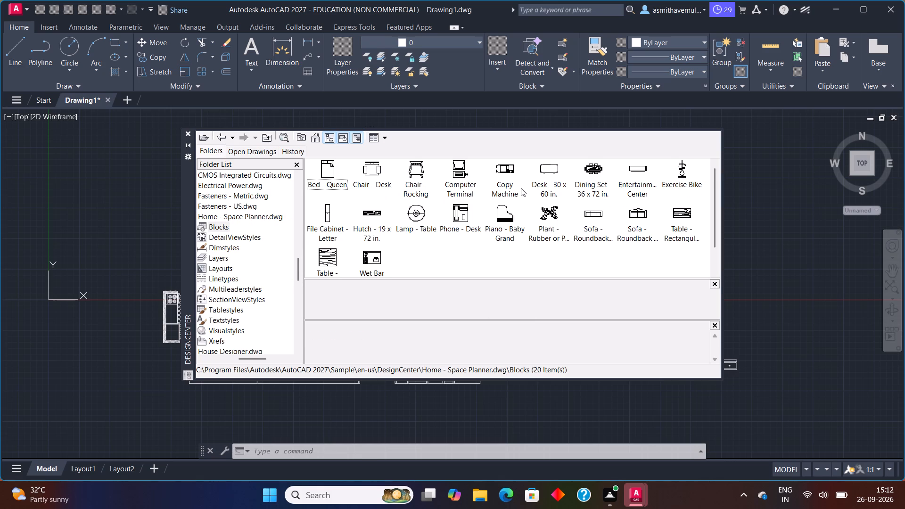
Insert the Dining Set - 36 x 72 in. block in the empty area outside the floor plan and close DesignCenter.
drag(587, 172, 639, 203)
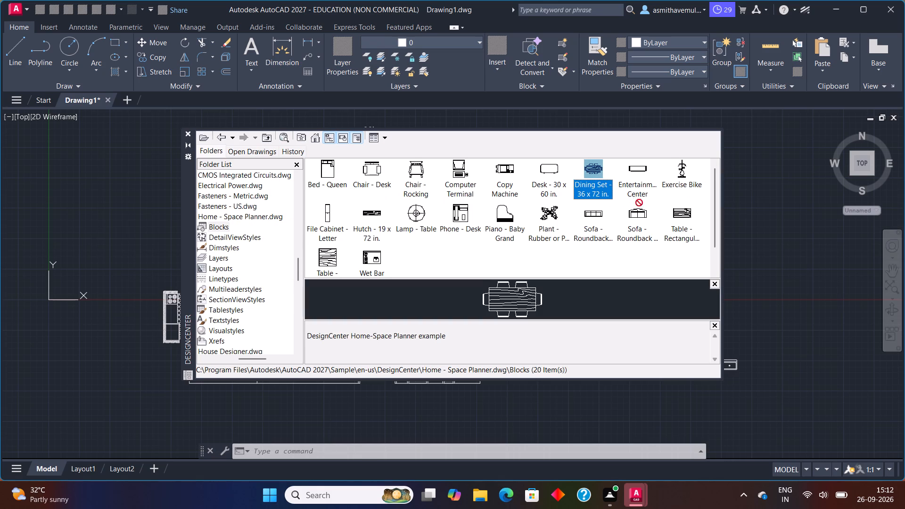
drag(639, 203, 766, 273)
click(766, 273)
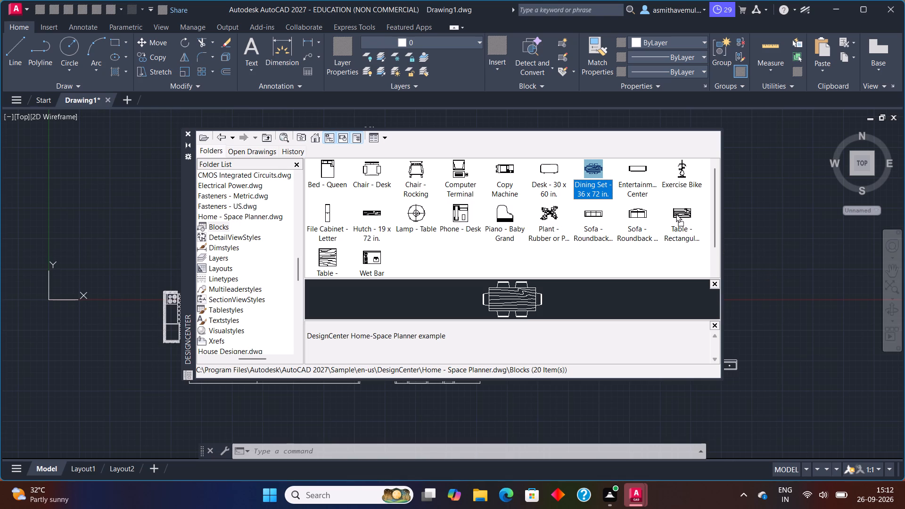
click(769, 197)
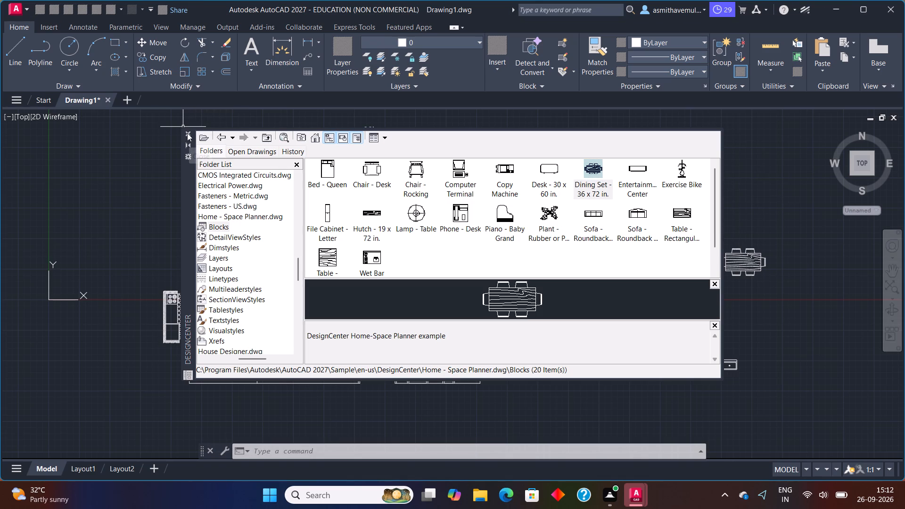
click(188, 133)
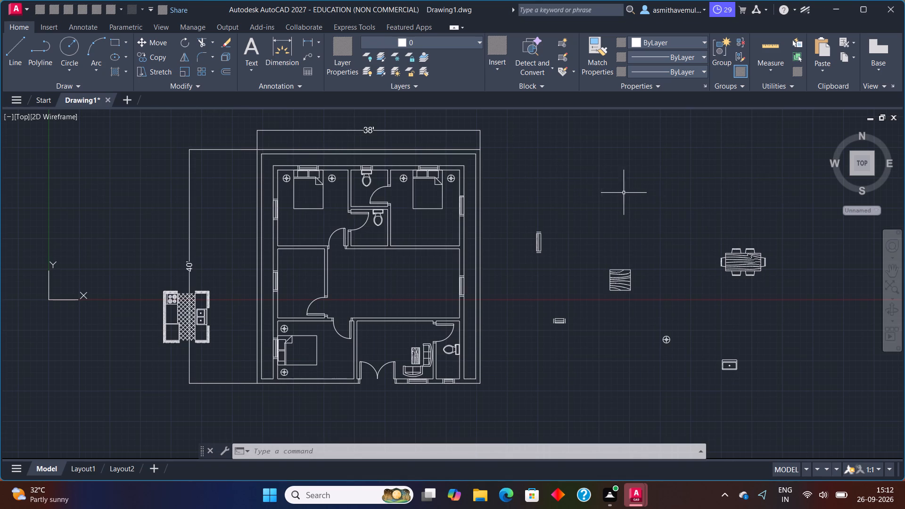
Move the dining set from outside the plan into the large central hall.
drag(733, 235, 720, 258)
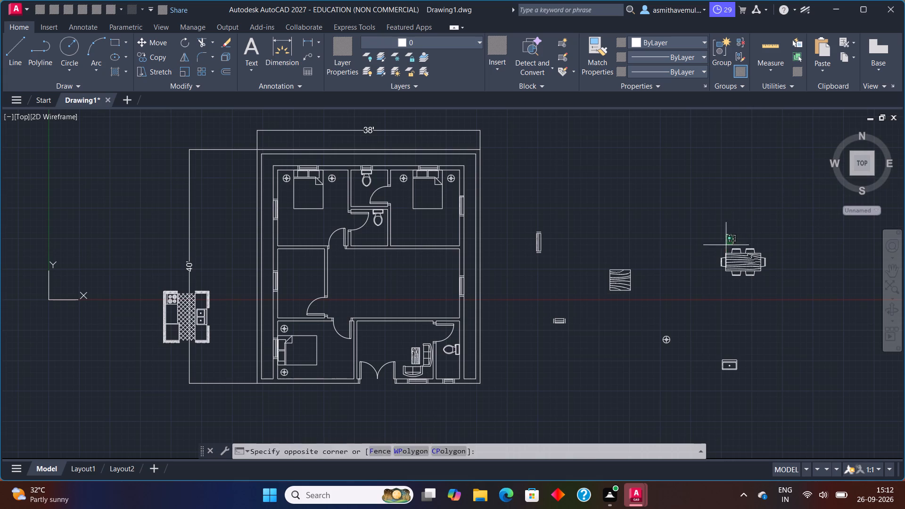
drag(720, 258, 821, 275)
key(m)
key(Return)
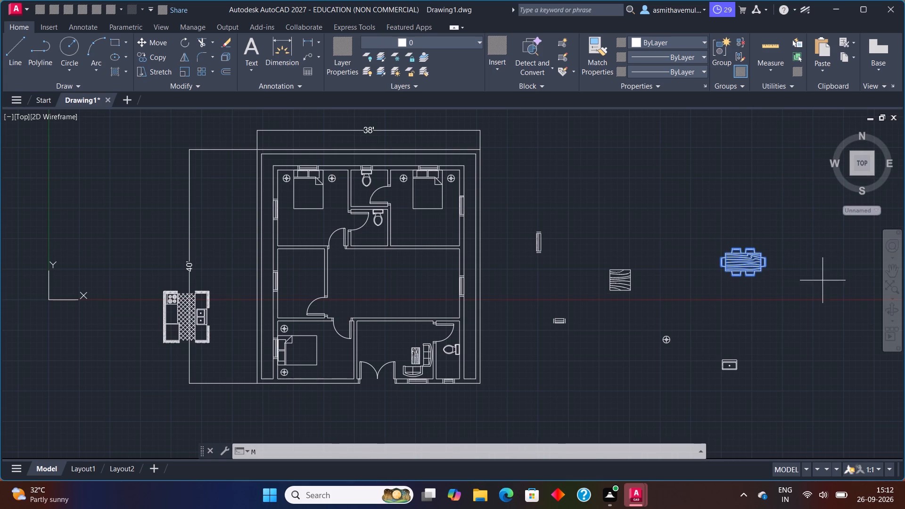
click(724, 252)
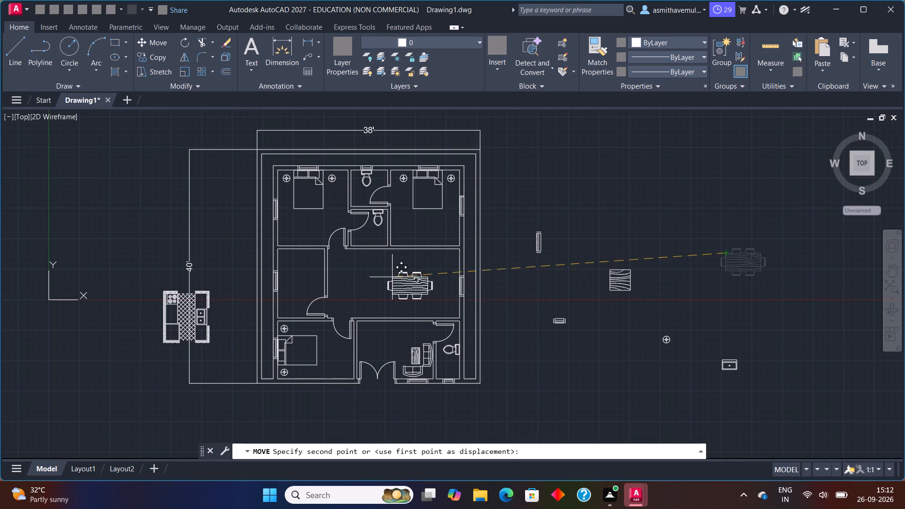
scroll(383, 278, up, 1)
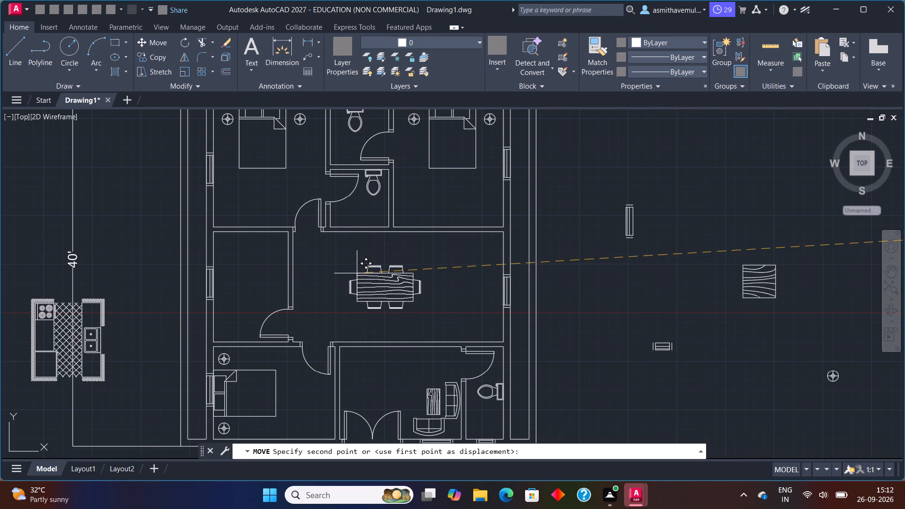
click(357, 274)
Move the dining set closer to the hall's partition with the small room beside it.
scroll(461, 267, up, 1)
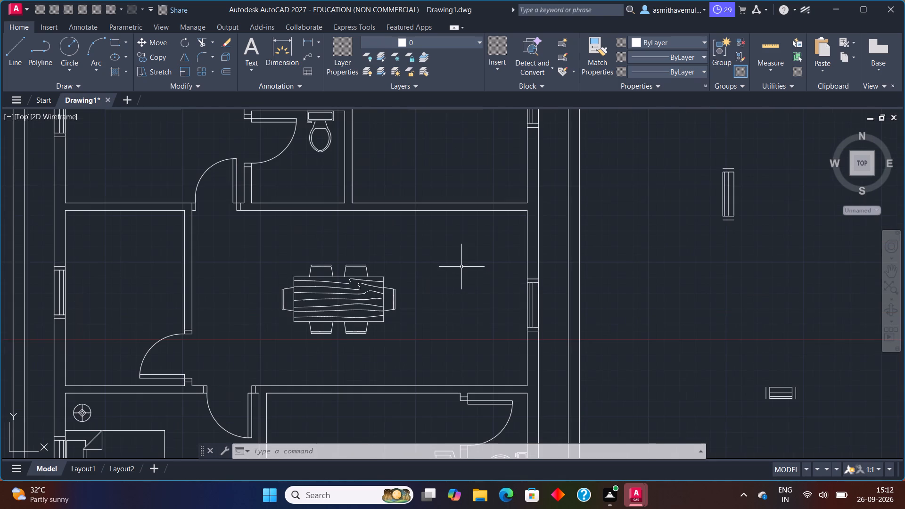
drag(409, 287, 323, 322)
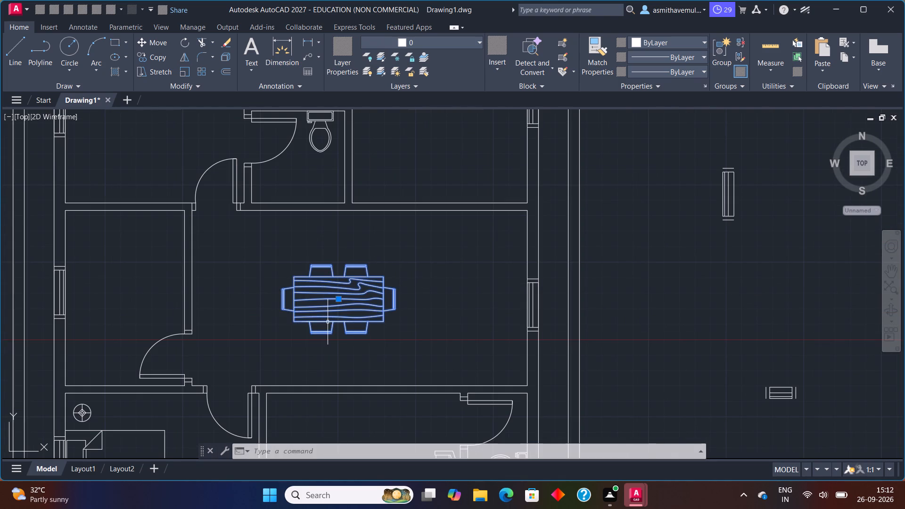
key(m)
key(Return)
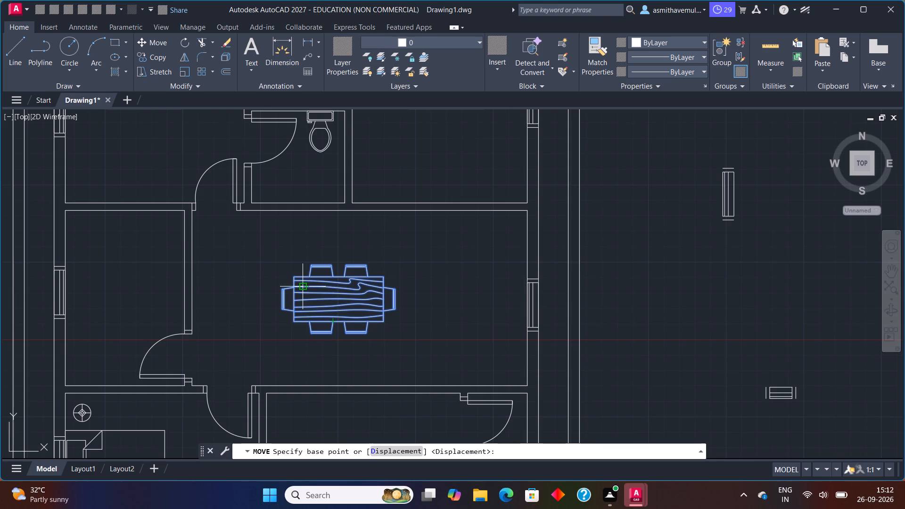
click(293, 279)
click(223, 276)
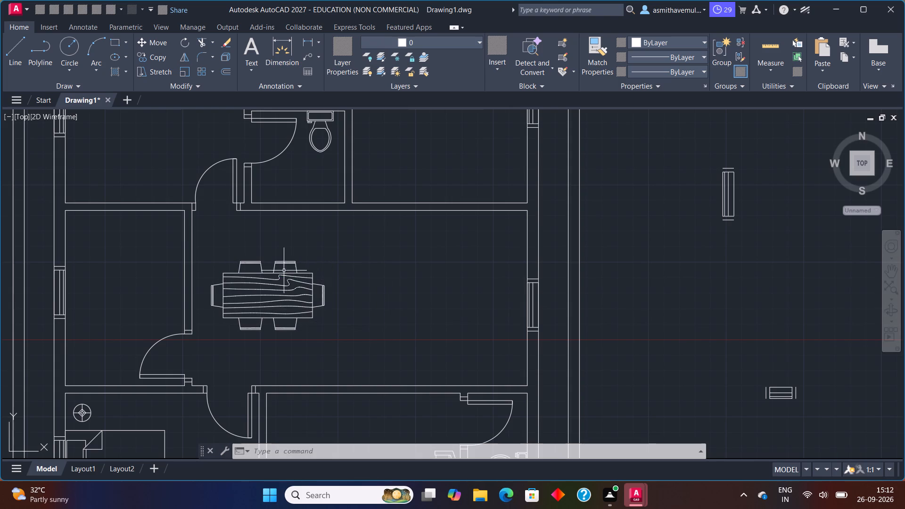
Offset the inner line of the hall's windowed exterior wall 3' into the room.
key(o)
key(Return)
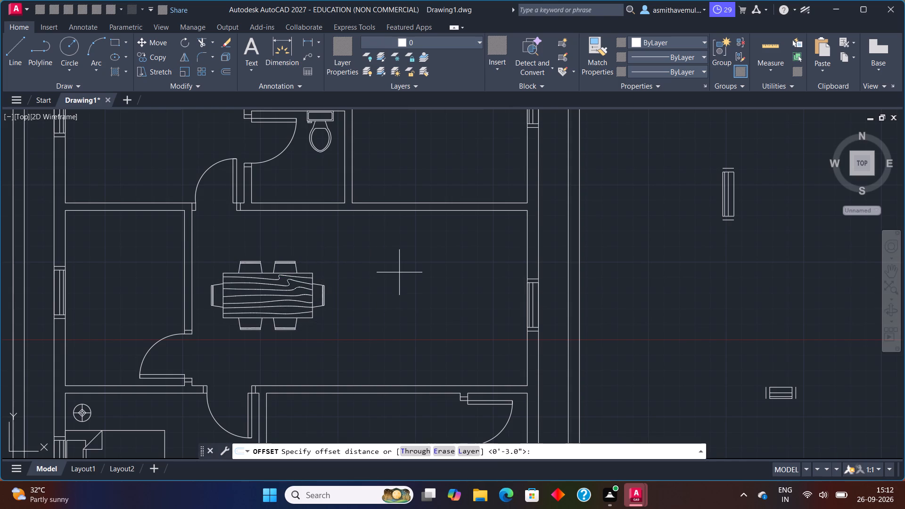
text(3')
key(Return)
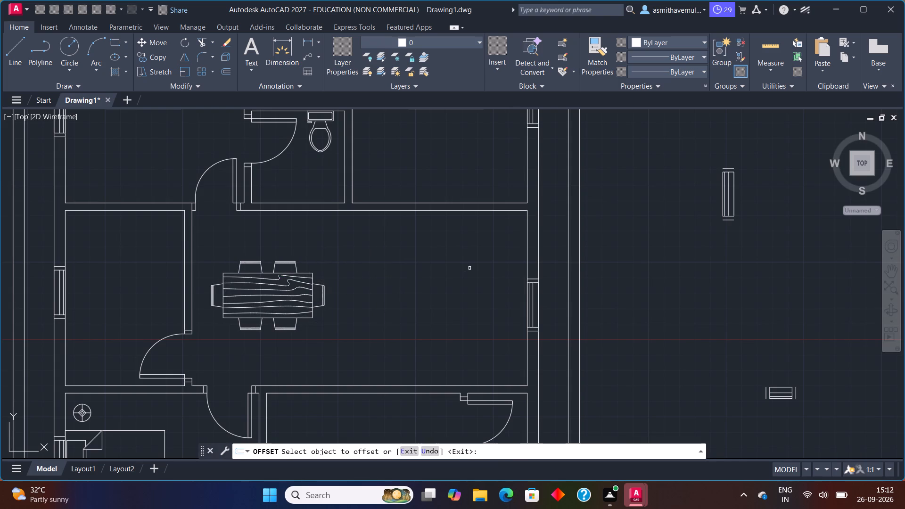
click(527, 256)
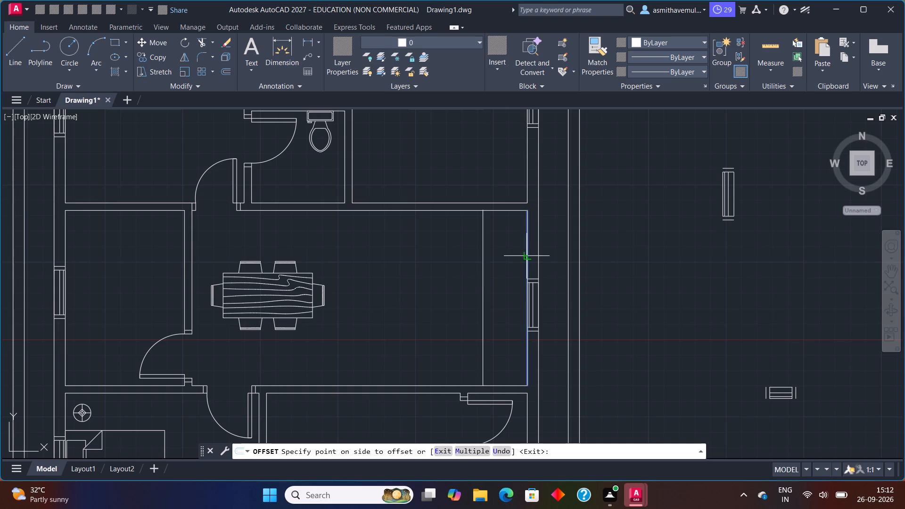
click(479, 261)
key(Escape)
Offset the hall's upper and lower inner wall lines 3' into the room.
key(o)
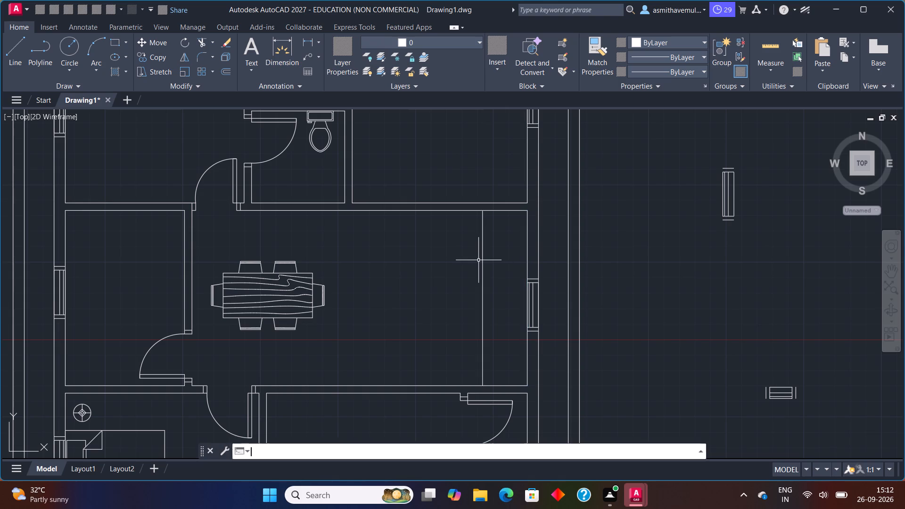
key(Return)
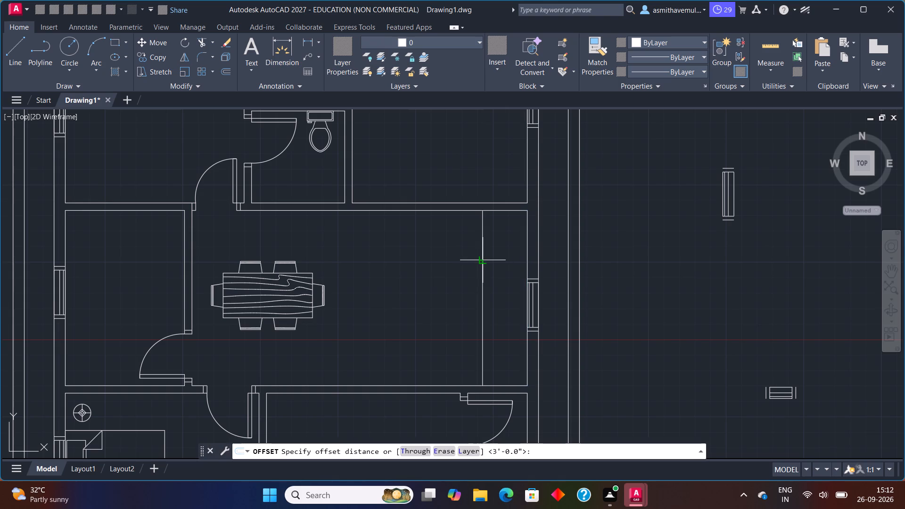
text(3')
key(Return)
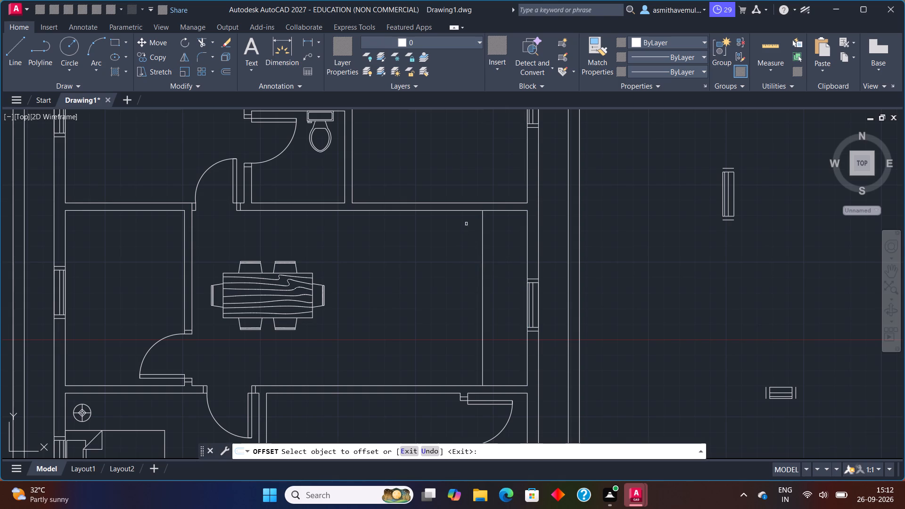
click(465, 213)
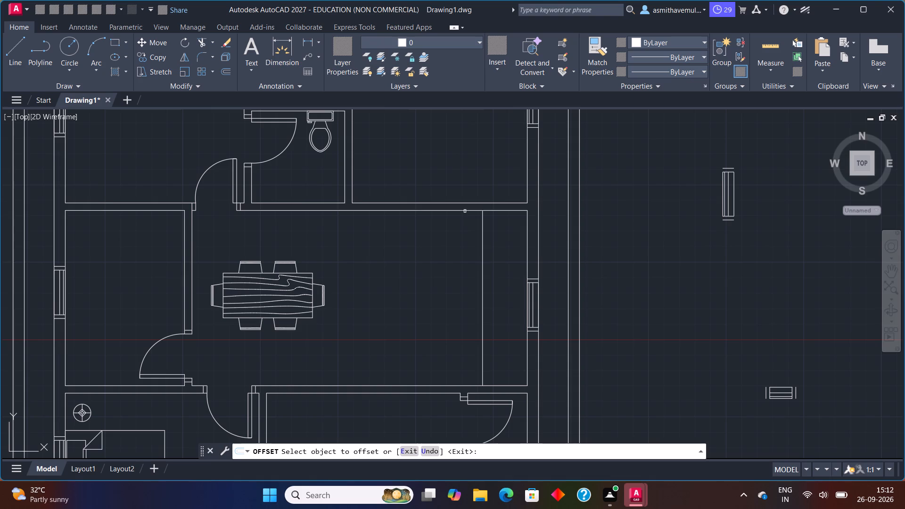
click(465, 212)
click(464, 225)
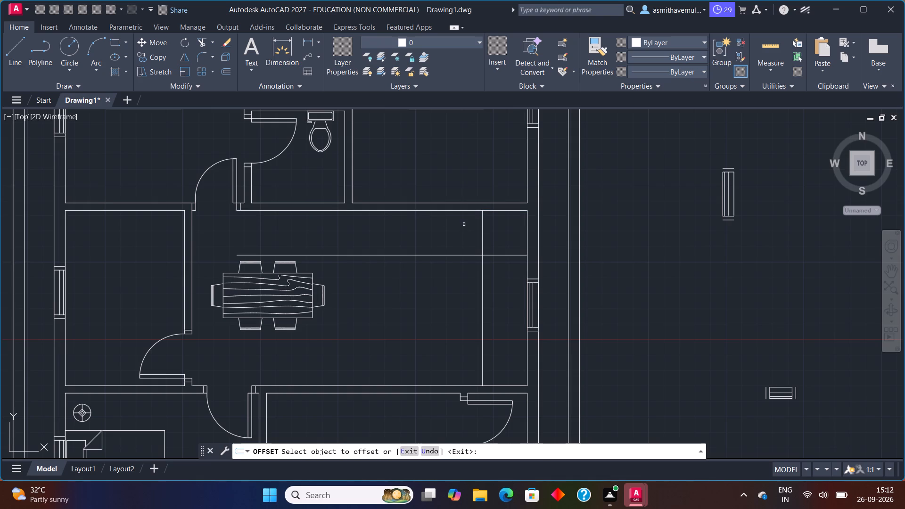
click(440, 386)
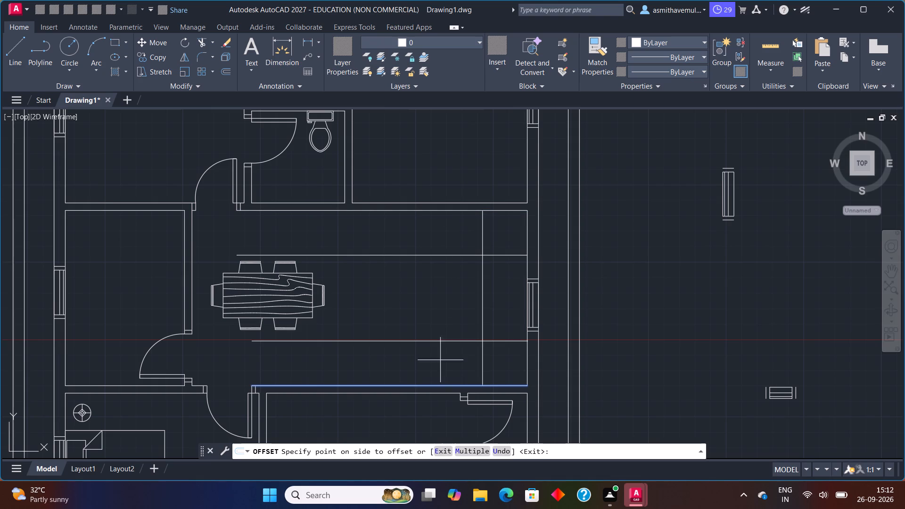
click(442, 352)
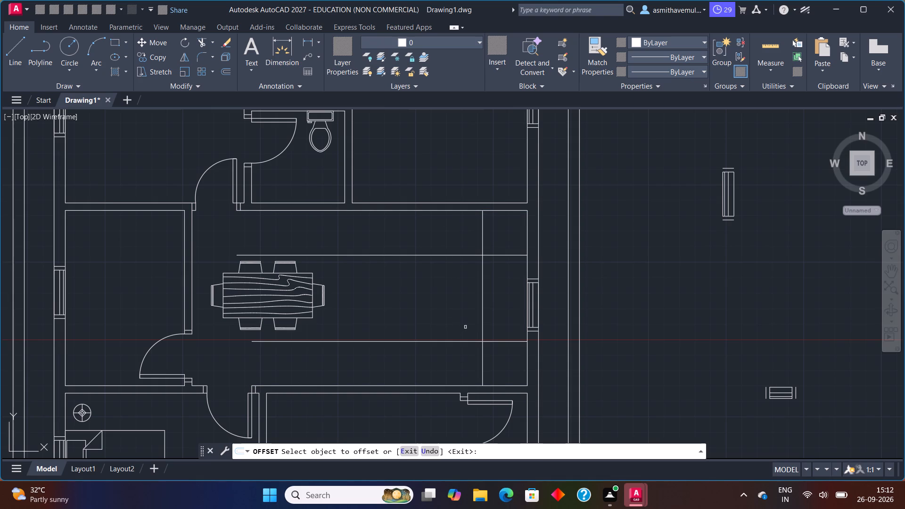
key(Escape)
Offset the hall's vertical 3' line successively 11" toward the dining set to add four parallel tread lines.
key(o)
key(Return)
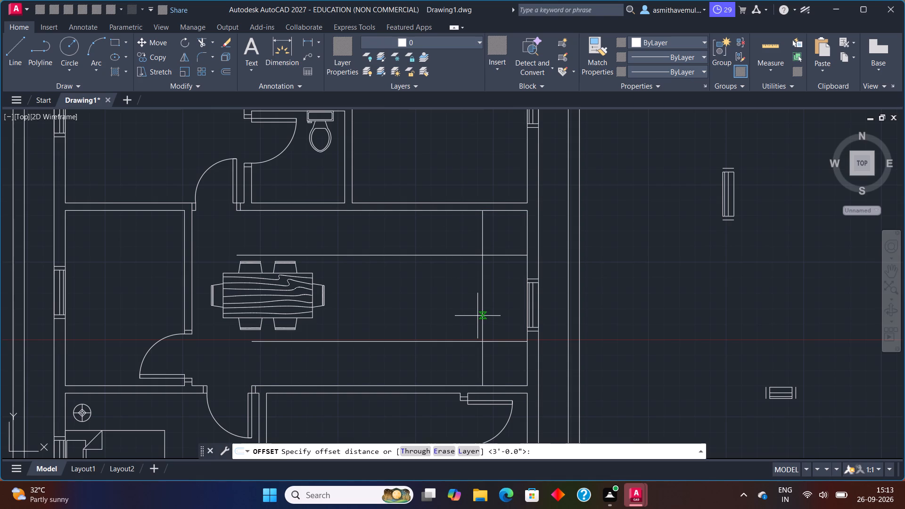
text(11)
key(shift+quotedbl)
key(Return)
click(484, 232)
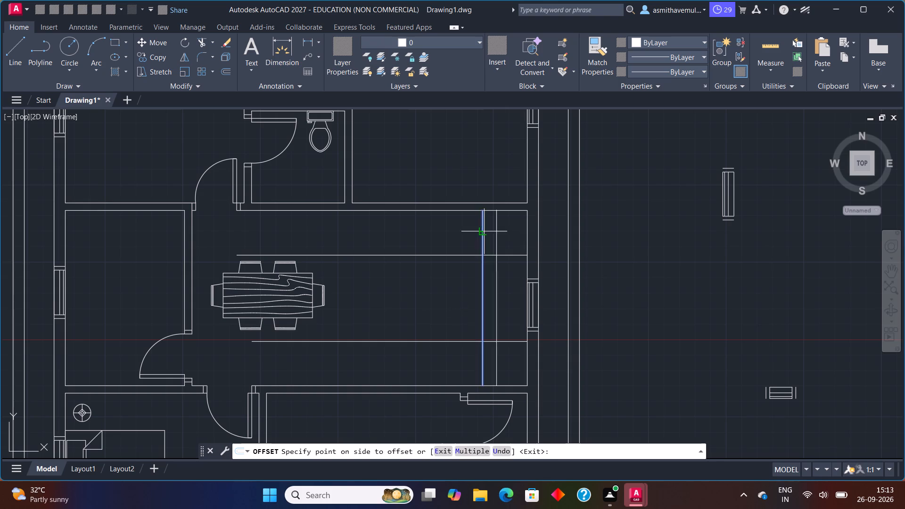
click(463, 233)
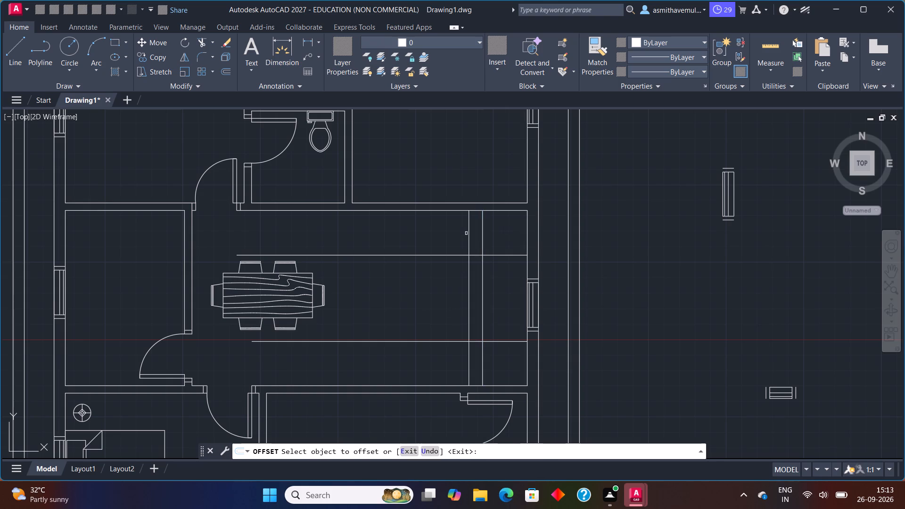
scroll(466, 262, up, 2)
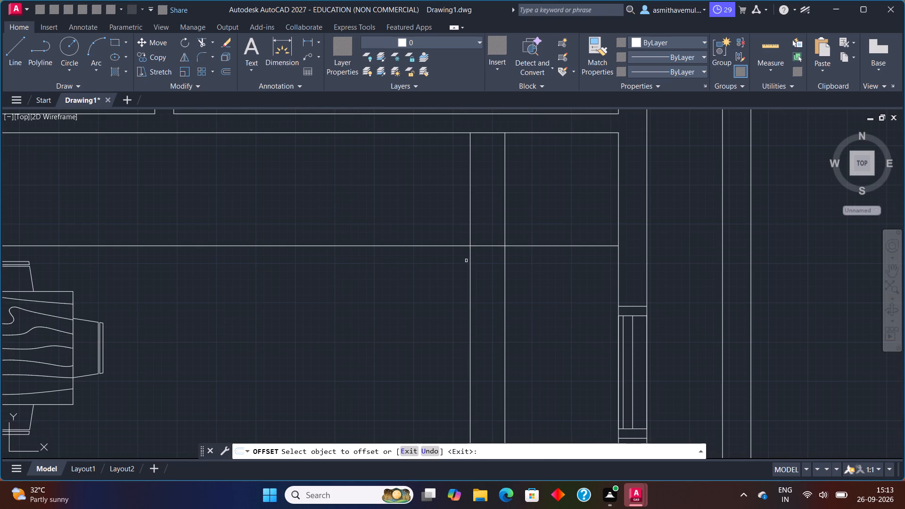
scroll(469, 257, down, 1)
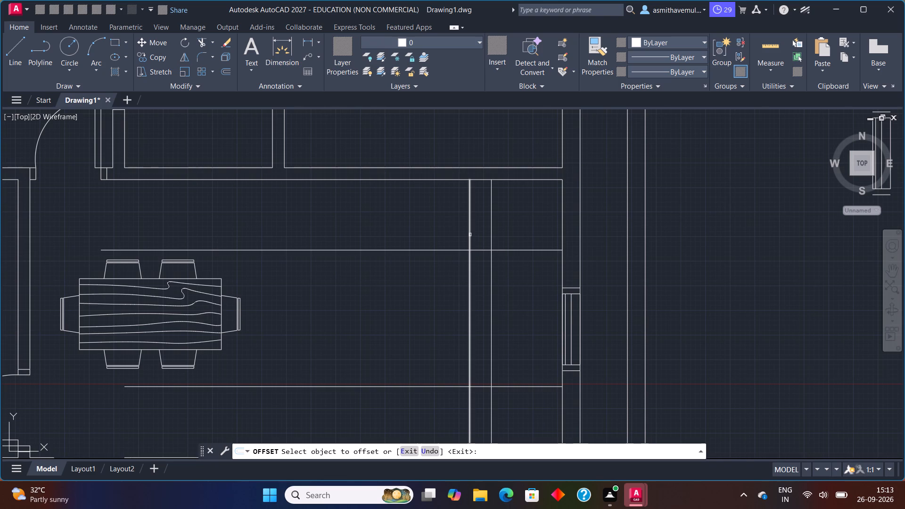
click(470, 235)
click(435, 235)
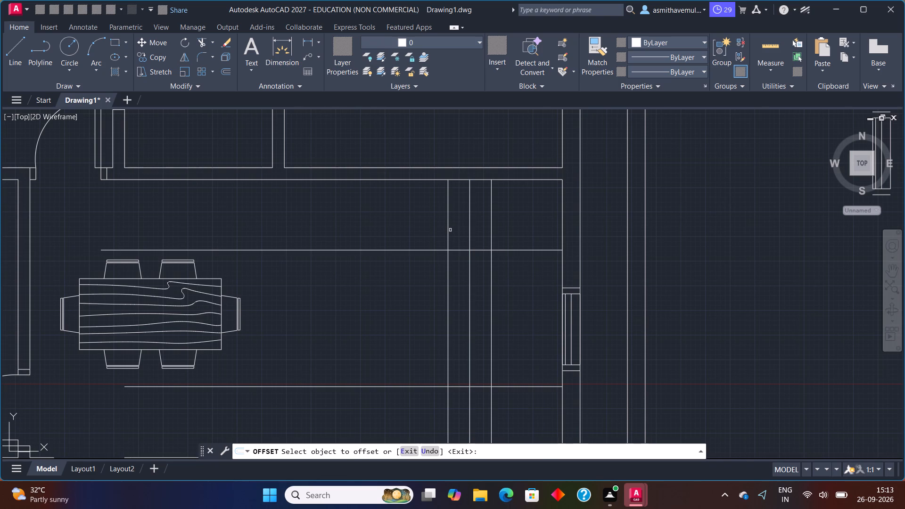
click(448, 230)
click(417, 225)
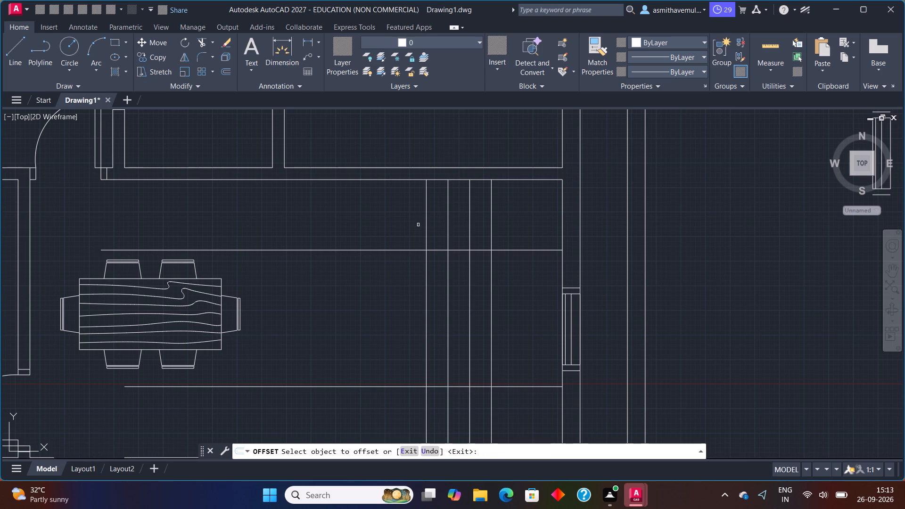
click(428, 229)
click(373, 233)
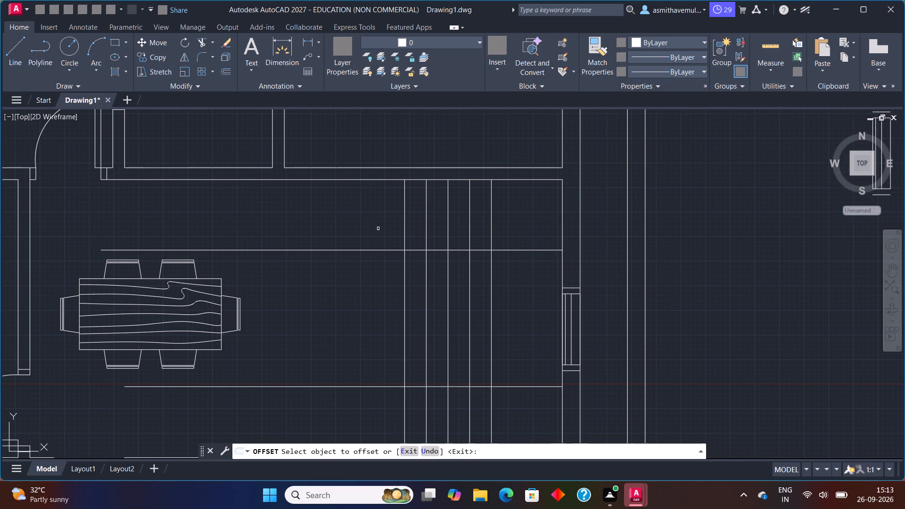
Offset the hall's upper horizontal 3' line successively 11" downward to add five parallel tread lines.
scroll(378, 230, down, 3)
scroll(381, 231, up, 2)
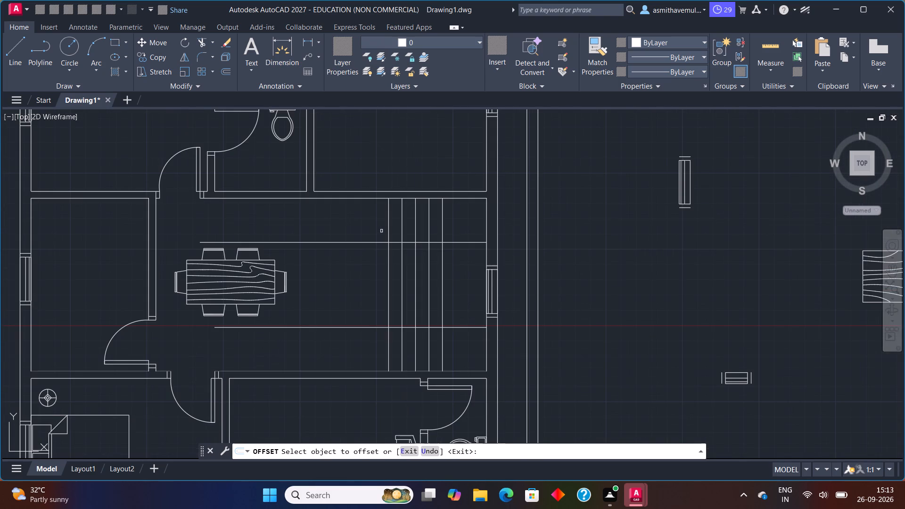
click(461, 242)
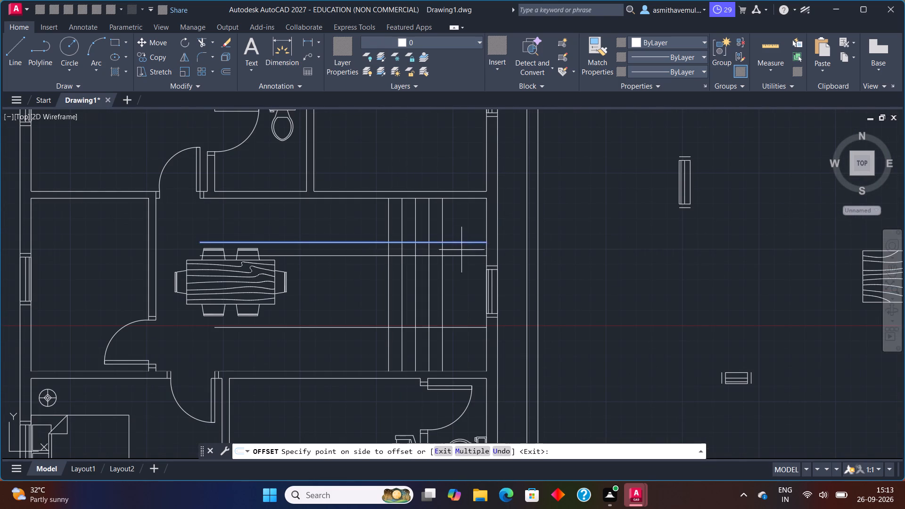
click(461, 256)
click(462, 256)
click(463, 258)
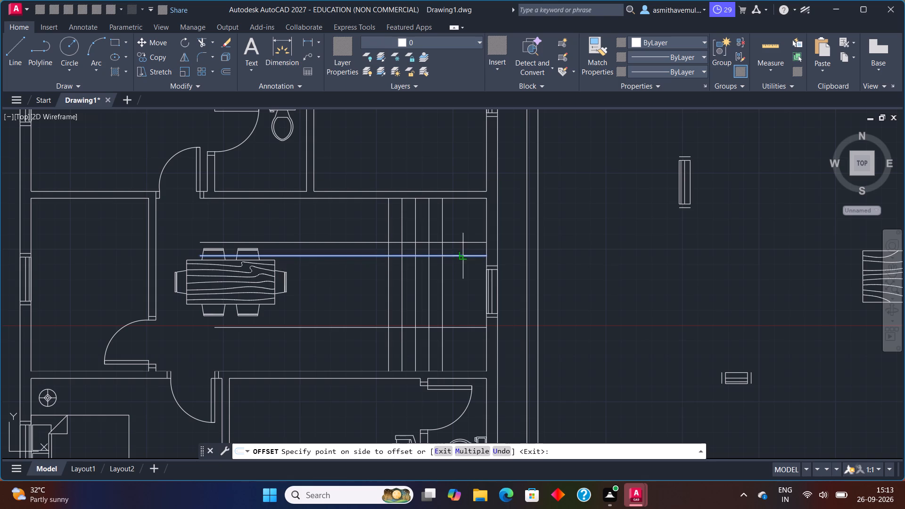
click(461, 282)
click(463, 271)
click(461, 296)
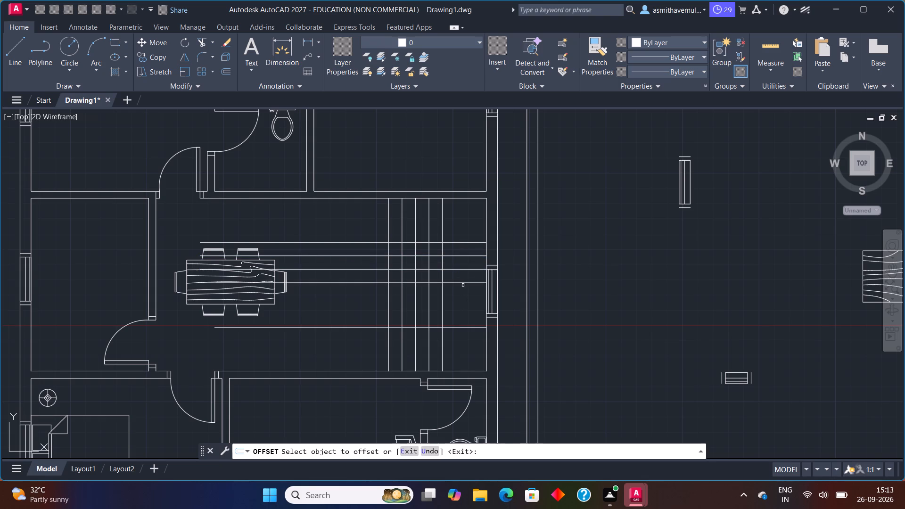
click(464, 283)
click(463, 291)
click(462, 295)
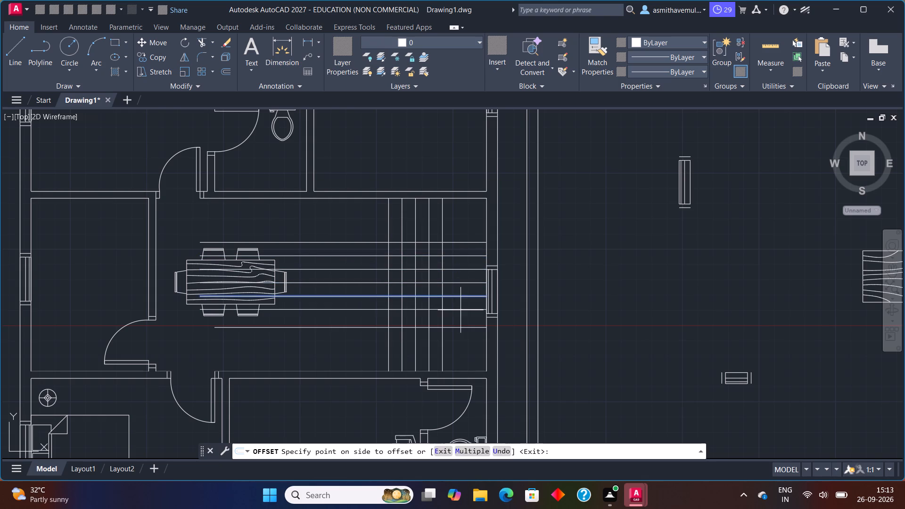
click(460, 312)
click(461, 311)
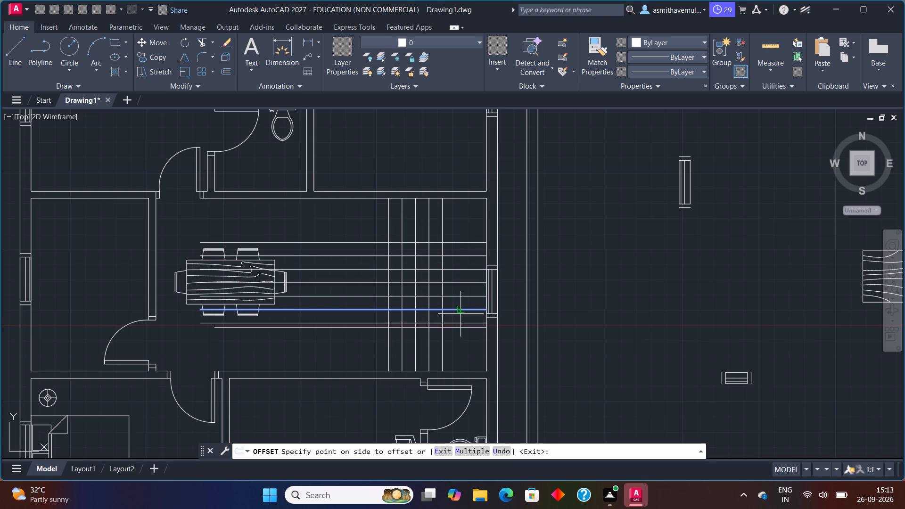
key(Escape)
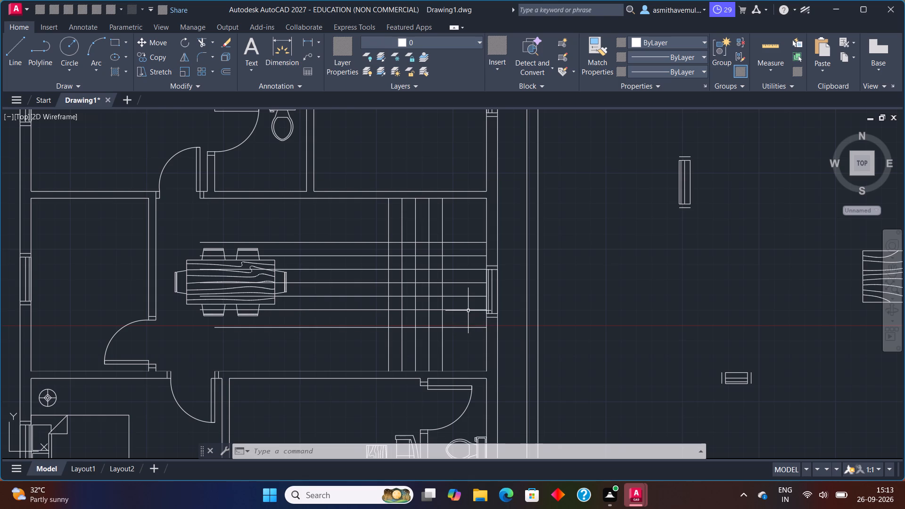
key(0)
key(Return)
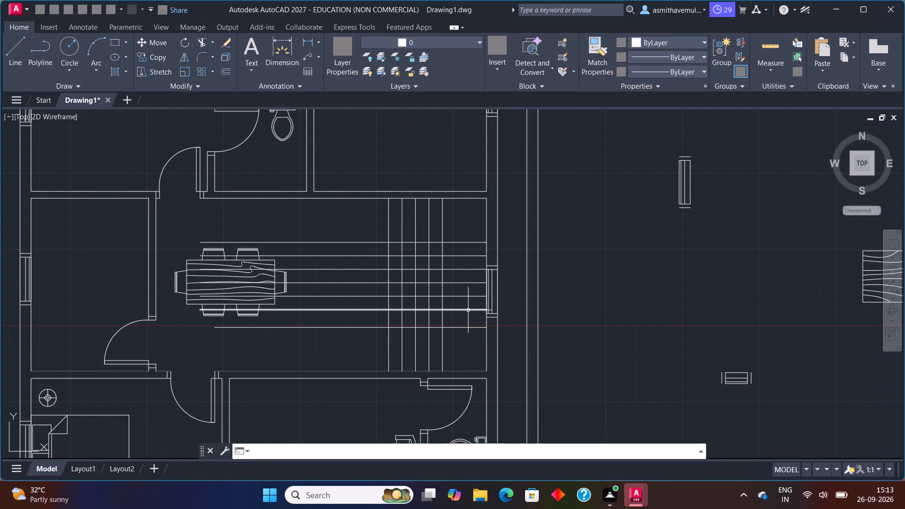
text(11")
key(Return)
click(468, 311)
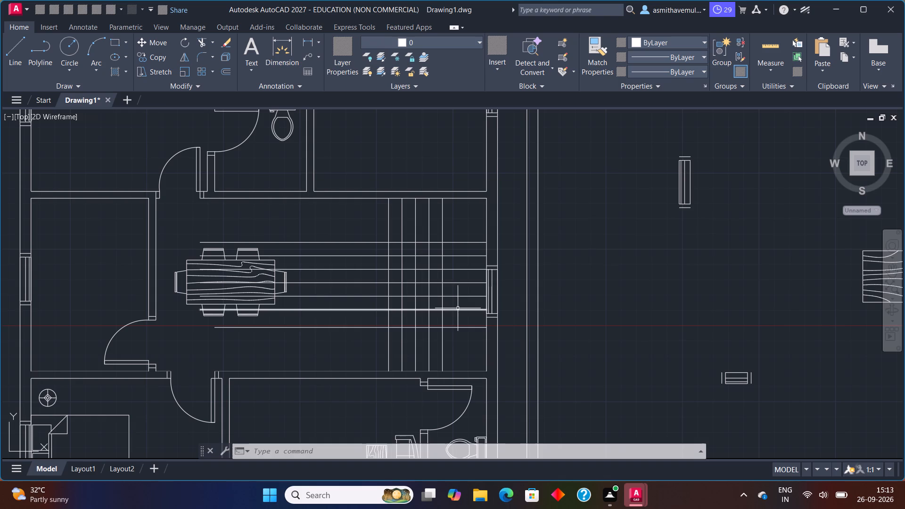
Offset the lowest horizontal tread line another 11" downward, toward the hall's lower 3' line.
key(o)
key(Return)
key(1)
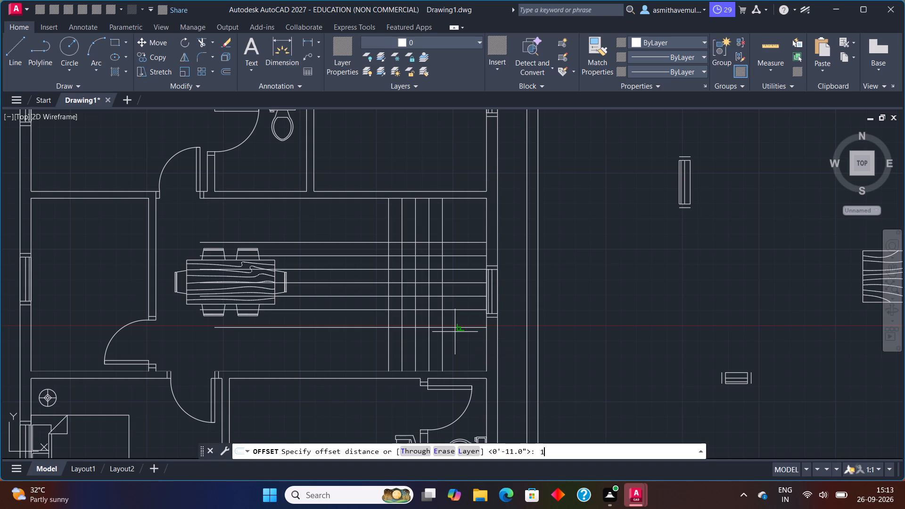
key(1)
key(shift+quotedbl)
key(Return)
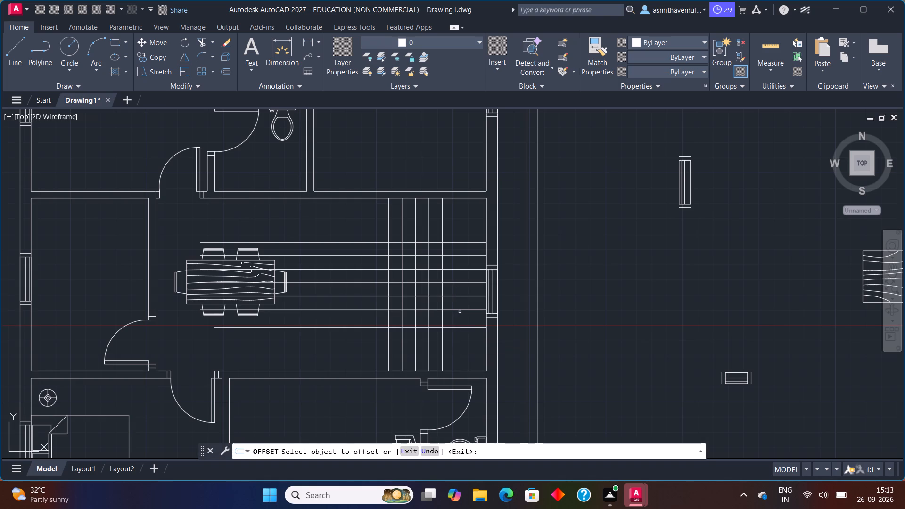
click(461, 310)
click(453, 325)
scroll(455, 324, up, 2)
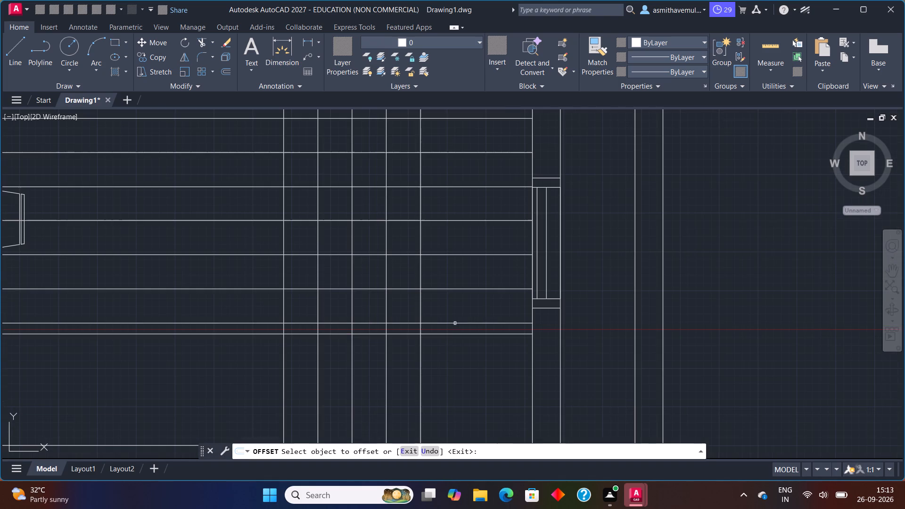
key(Escape)
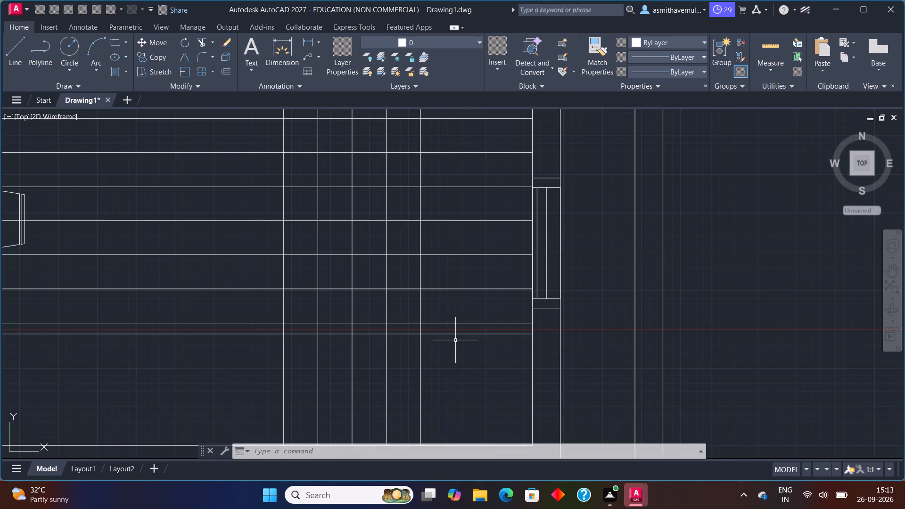
Trim away the whole lower 3' line just below the last 11" tread line.
text(TRIM)
key(Return)
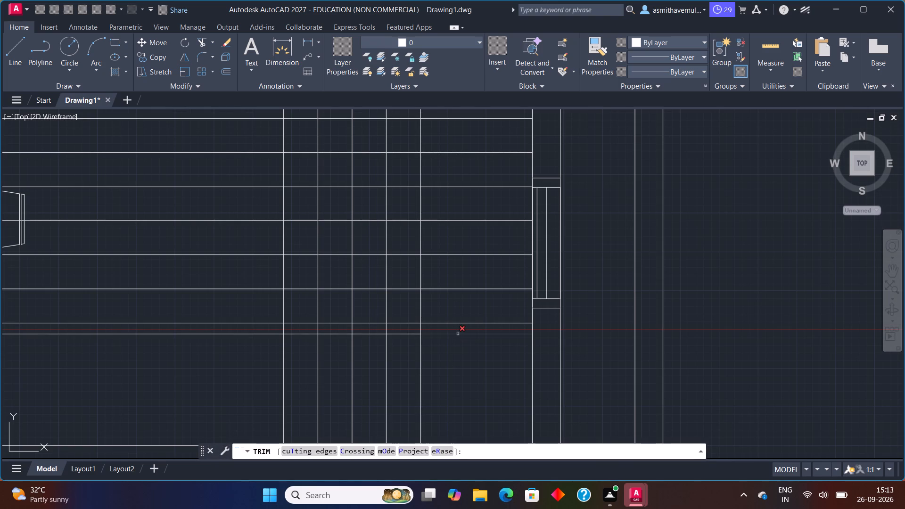
click(458, 334)
click(414, 336)
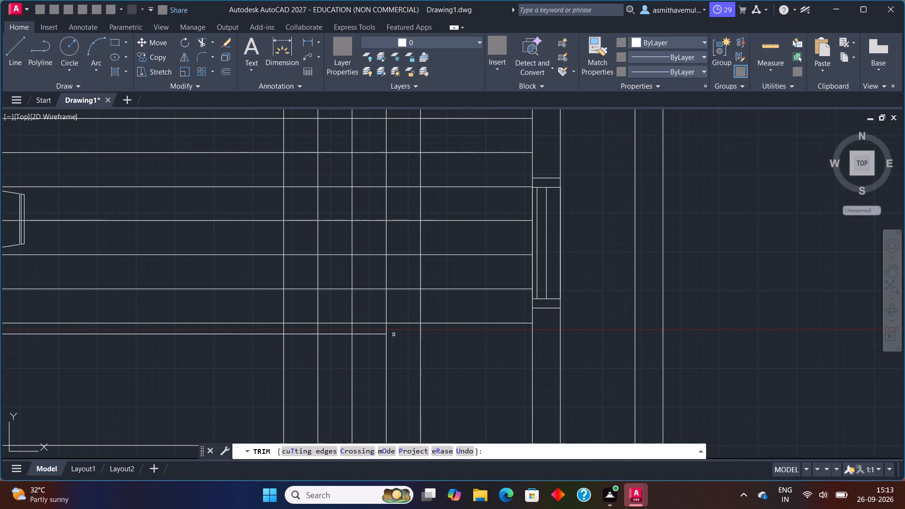
click(370, 335)
click(343, 334)
click(293, 335)
click(268, 337)
click(269, 334)
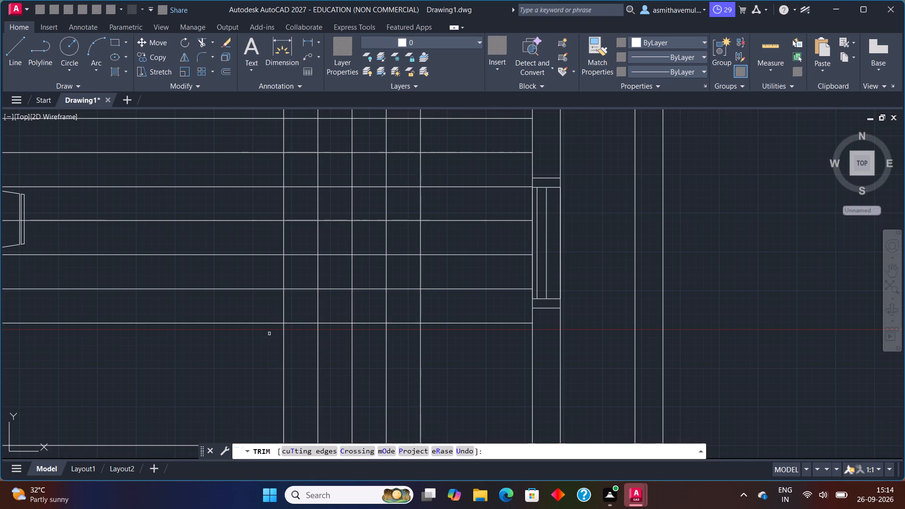
Trim the tread lines around the central grid, separating it from the dining area, both side flights and the window-side treads.
scroll(342, 254, down, 1)
middle_drag(342, 254, 370, 281)
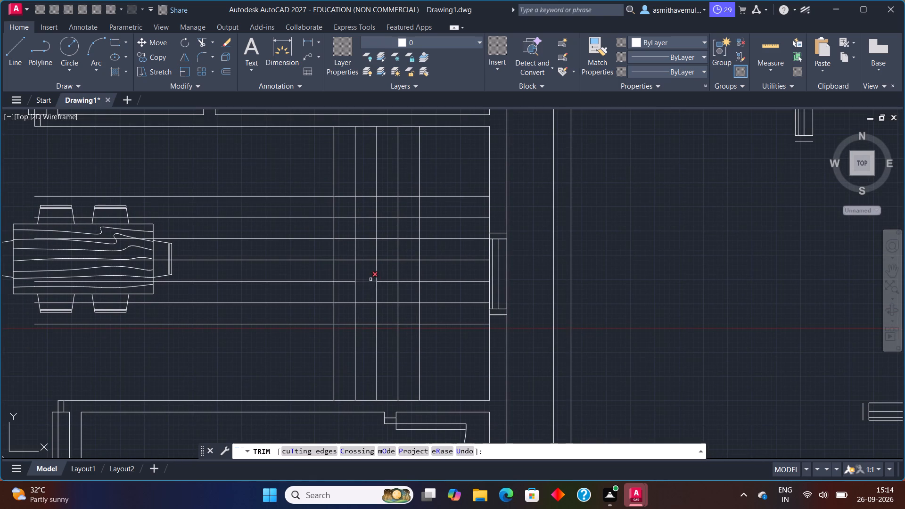
drag(402, 212, 301, 302)
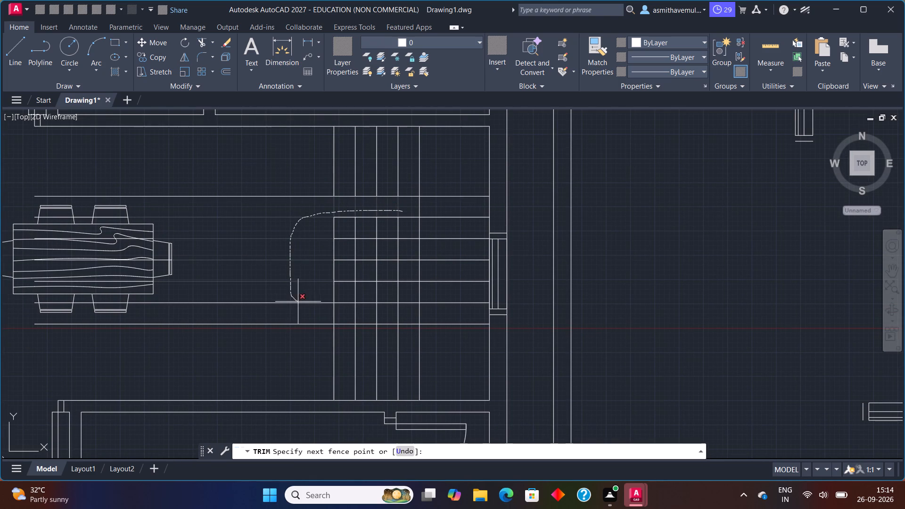
drag(301, 302, 401, 300)
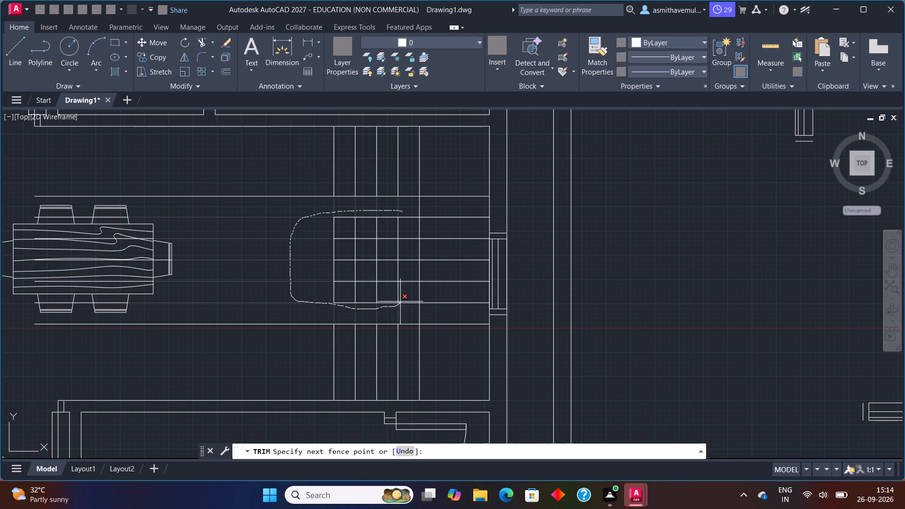
drag(401, 300, 409, 245)
drag(409, 243, 408, 237)
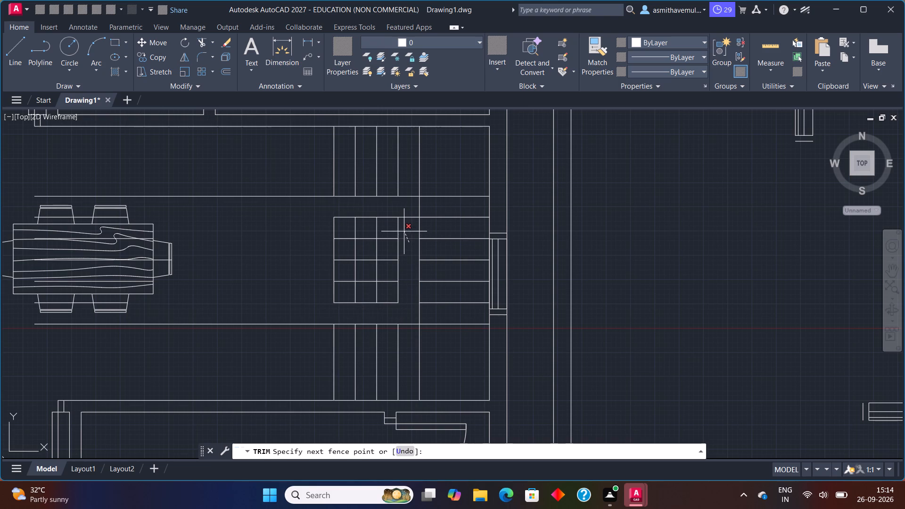
Trim away all remaining crossing lines of the isolated central grid between the two side flights.
click(404, 224)
click(406, 216)
drag(407, 209, 323, 287)
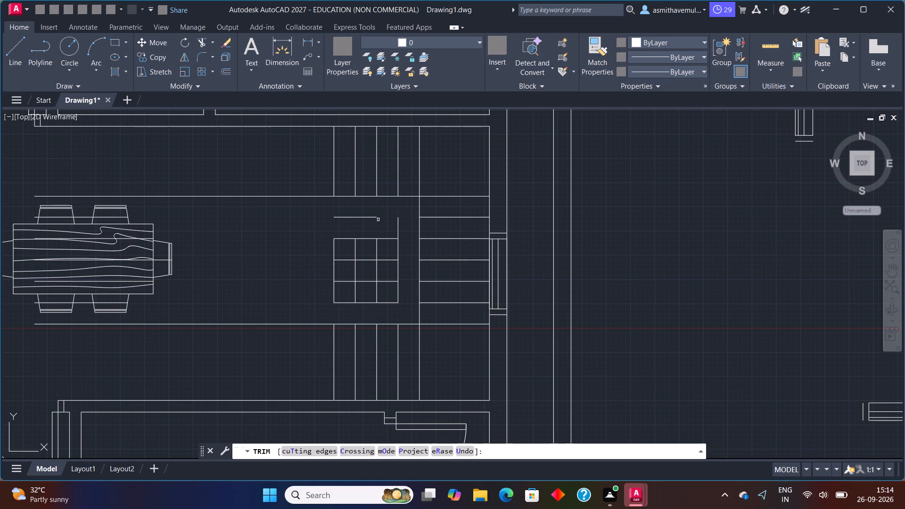
drag(370, 214, 406, 284)
drag(407, 254, 397, 246)
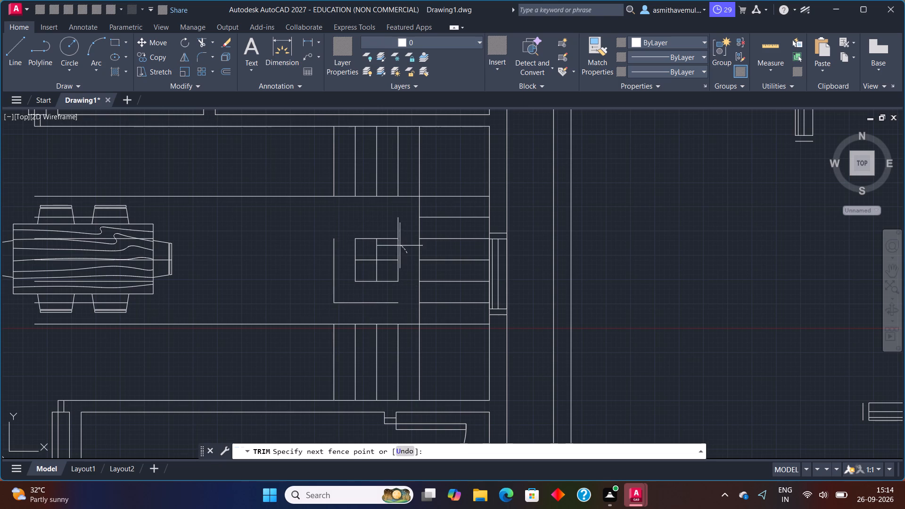
drag(397, 246, 406, 272)
drag(403, 231, 403, 230)
drag(403, 230, 380, 276)
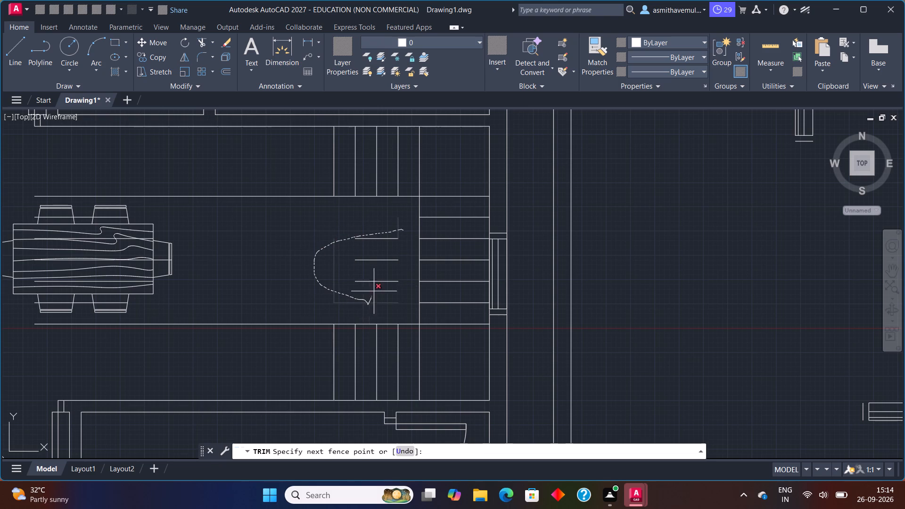
drag(380, 276, 381, 249)
drag(384, 227, 382, 250)
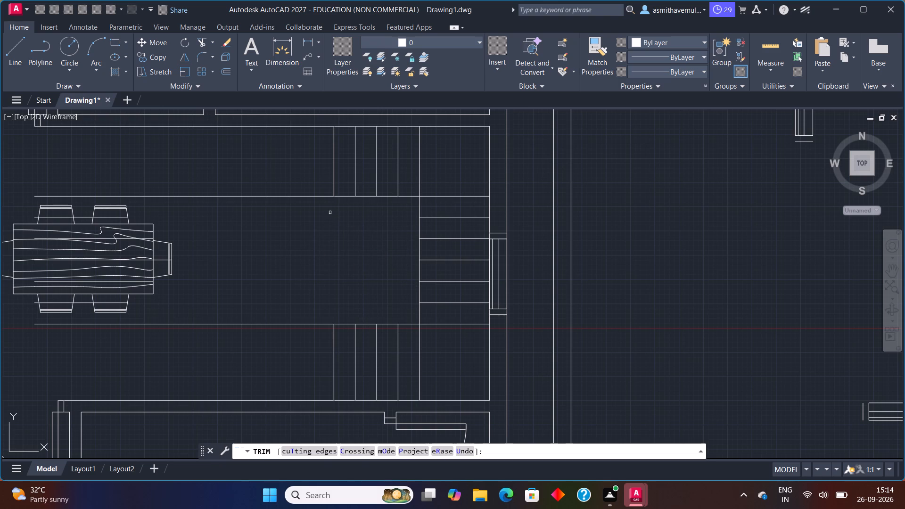
Trim away the two leftover horizontal 3' lines extending from the side flights across the dining area.
click(318, 195)
drag(270, 277, 263, 353)
scroll(262, 330, down, 1)
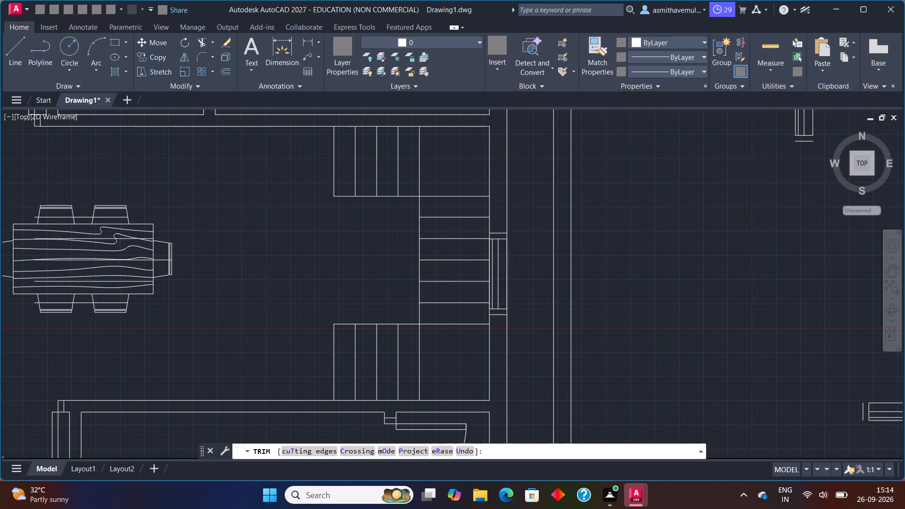
middle_drag(262, 328, 309, 344)
key(Escape)
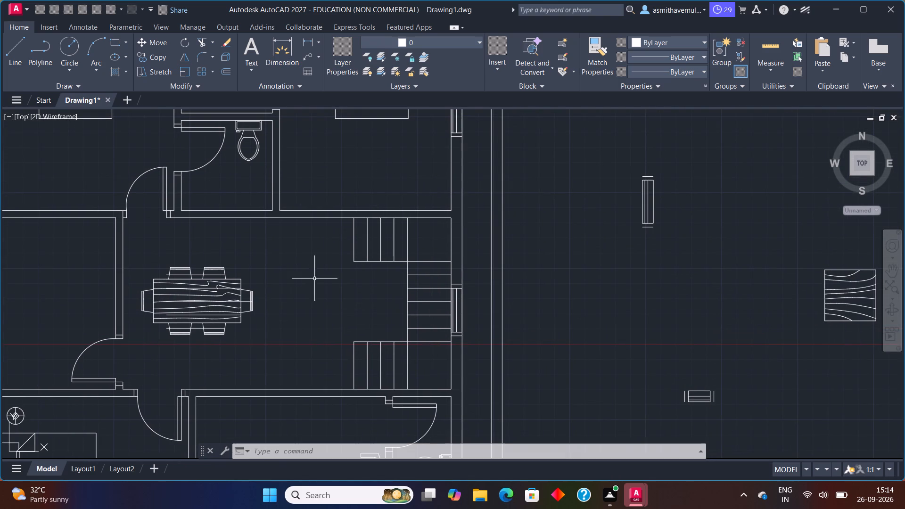
Draw a line across the wall between the hall and upper-right bedroom, starting 3" right of the bedroom's lower-left corner.
scroll(315, 272, up, 1)
middle_drag(315, 272, 372, 337)
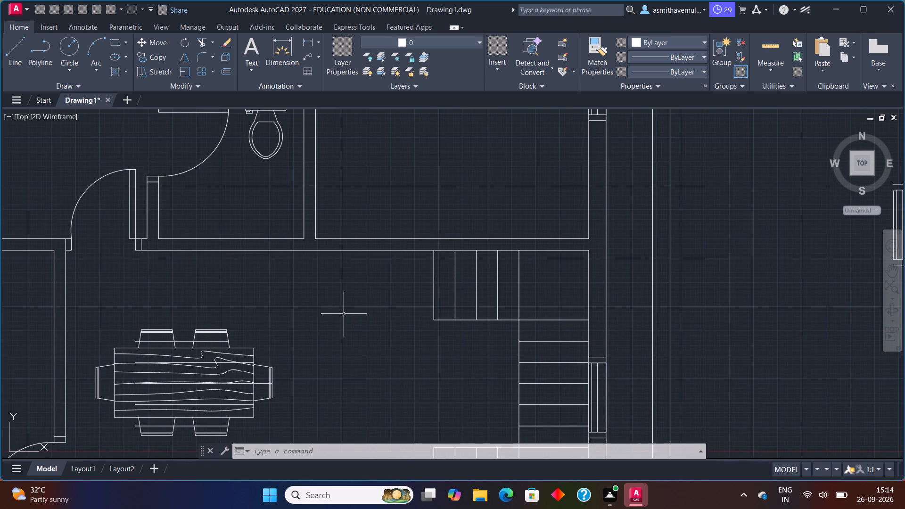
key(l)
key(Return)
text(FROM)
key(Return)
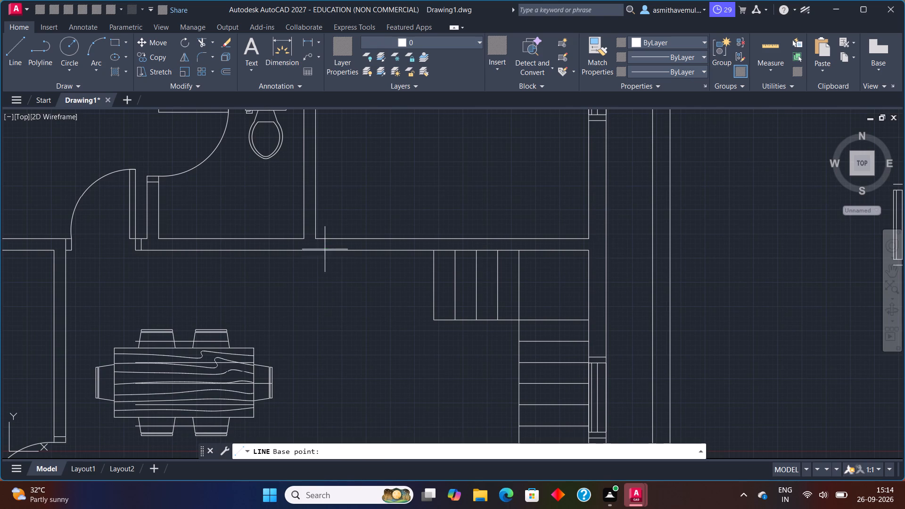
click(318, 241)
text(@3)
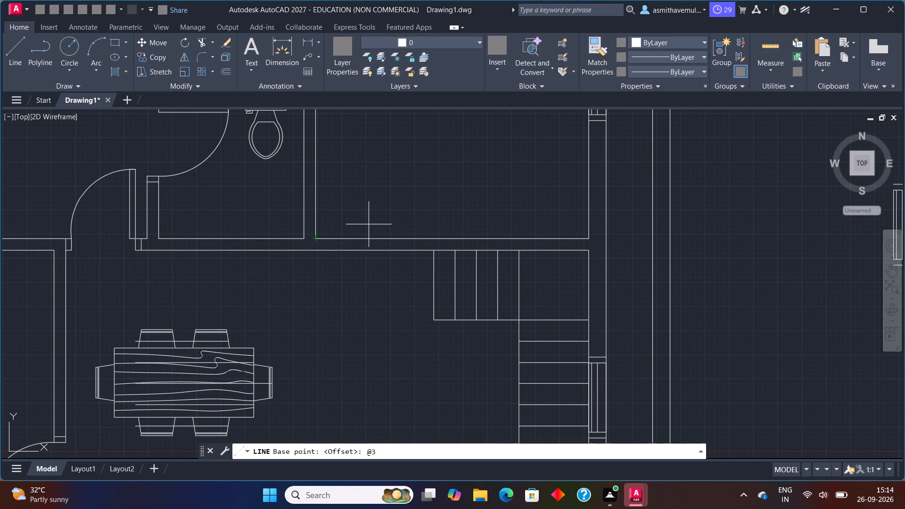
text(",0)
key(Return)
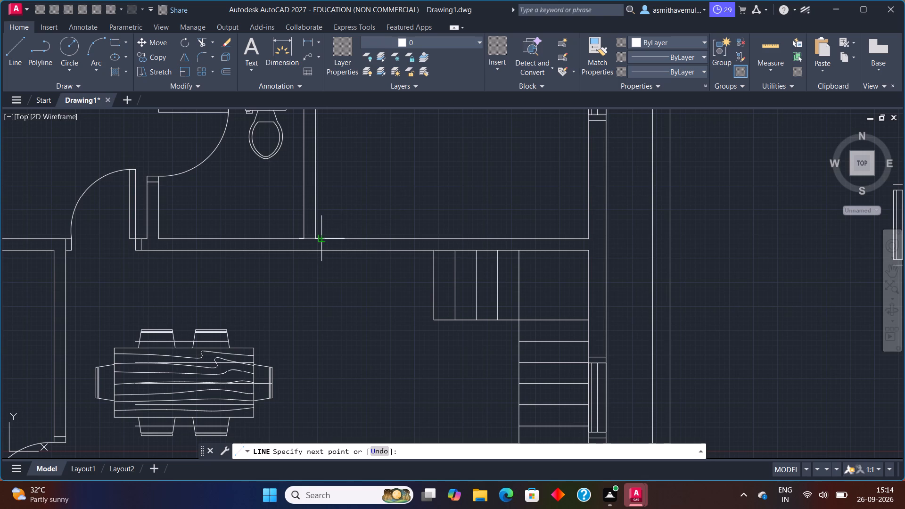
scroll(317, 245, up, 2)
click(329, 257)
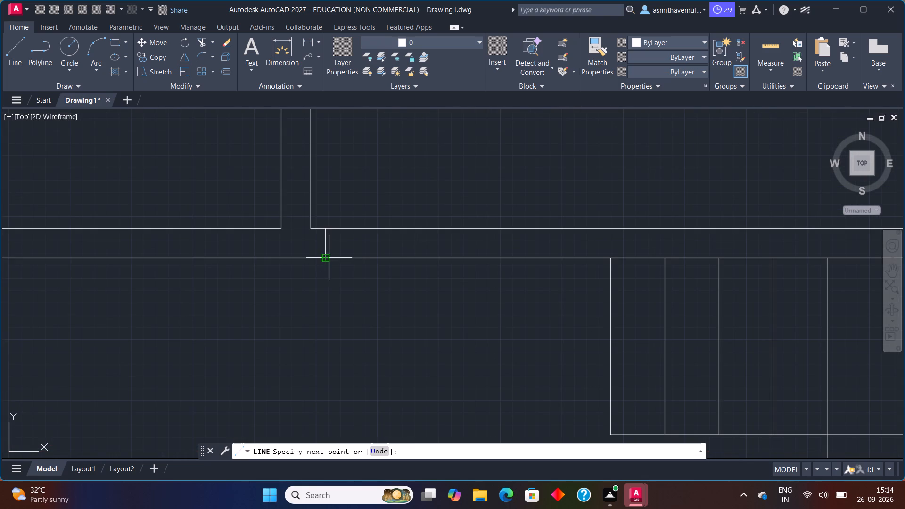
key(Escape)
Offset the new wall-crossing line 3" to the right, toward the staircase.
key(o)
key(Return)
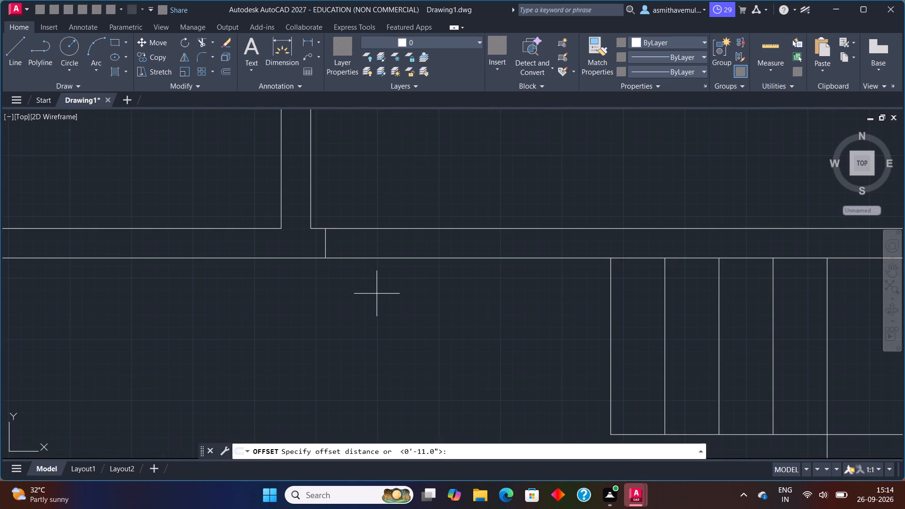
key(3)
key(shift+quotedbl)
key(Return)
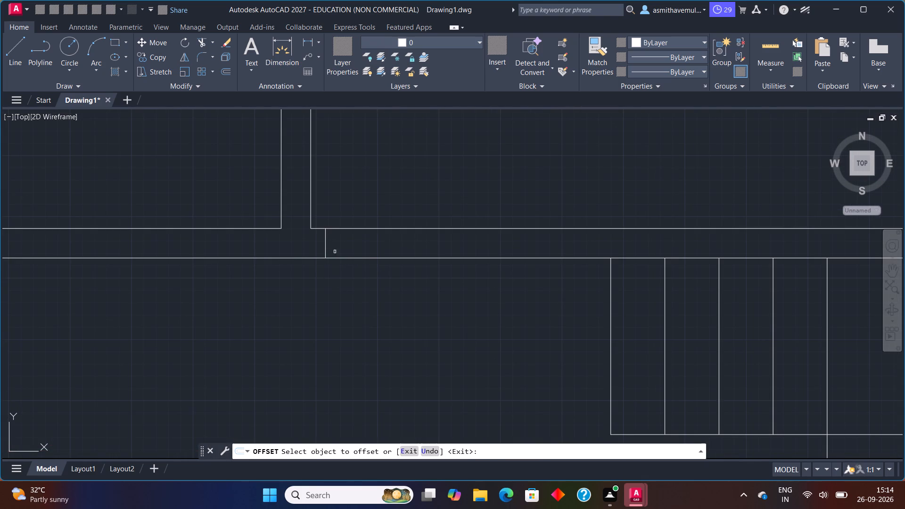
click(325, 243)
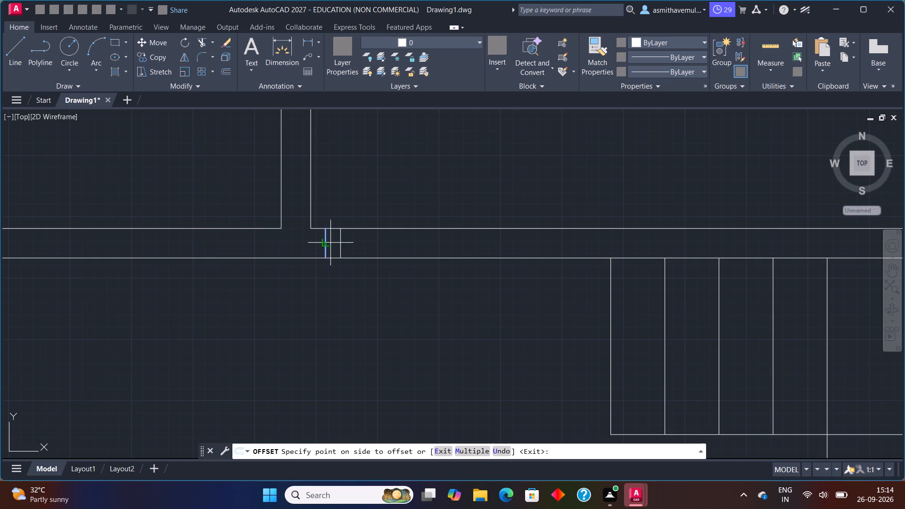
click(332, 243)
key(Escape)
Offset the second jamb line 3' to the right to set the door opening width.
key(o)
key(Return)
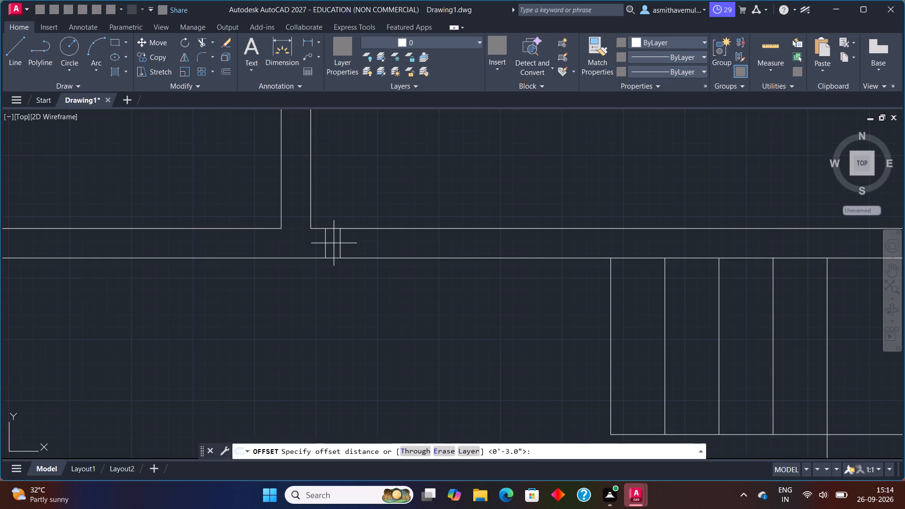
text(3')
key(Return)
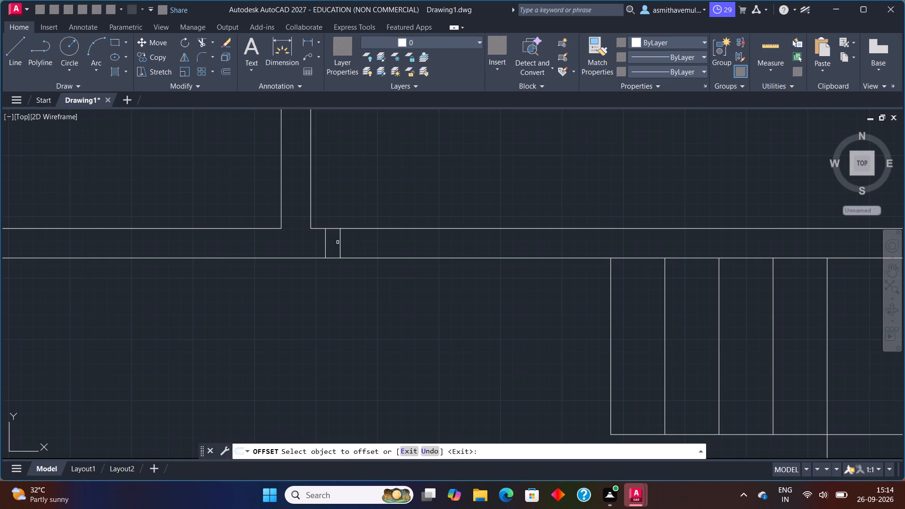
click(341, 243)
click(382, 245)
key(Escape)
Offset the far jamb line of the opening another 3" to the right.
key(o)
key(Return)
key(3)
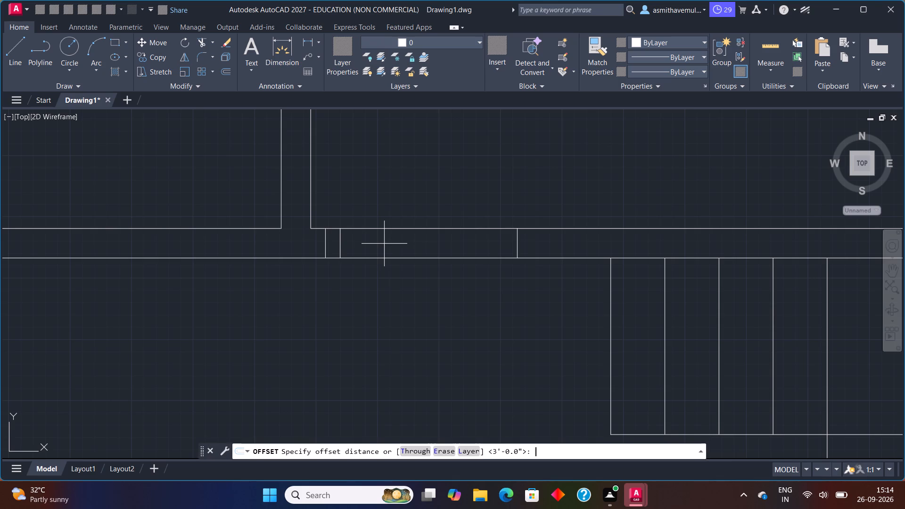
key(shift+quotedbl)
key(Return)
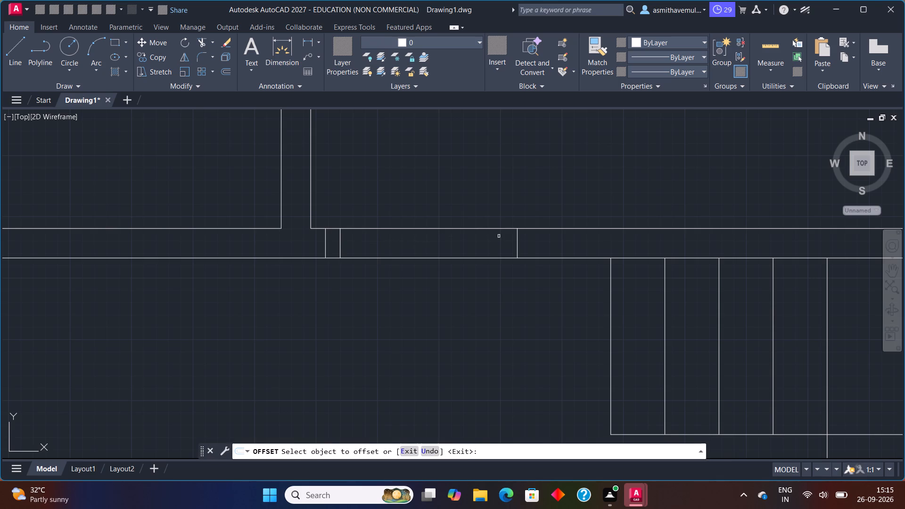
click(517, 240)
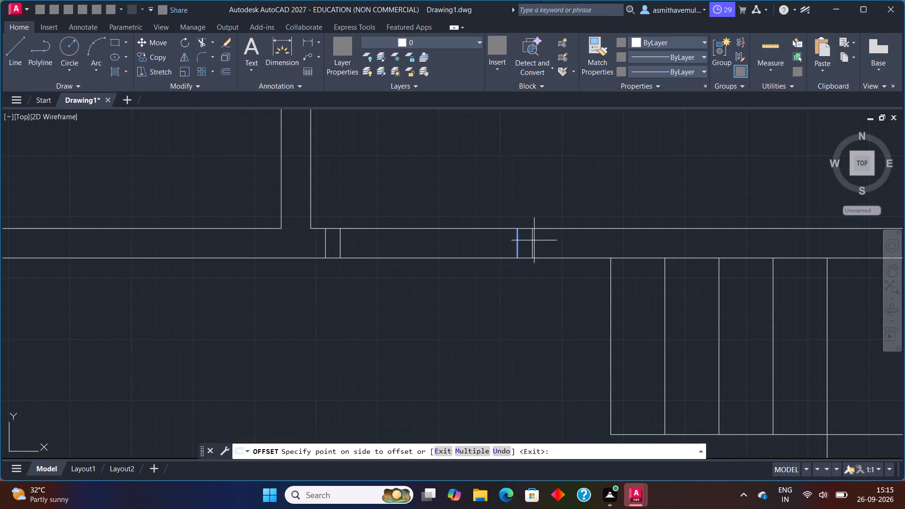
click(537, 241)
key(Escape)
Trim both wall lines between the inner jamb lines to open the 3' doorway into the upper-right bedroom.
text(TRIM)
key(Return)
drag(503, 271, 472, 224)
key(Escape)
Draw a 3" by 3' rectangular door leaf upward into the bedroom from the opening's left jamb corner.
scroll(472, 216, down, 1)
middle_drag(470, 221, 449, 273)
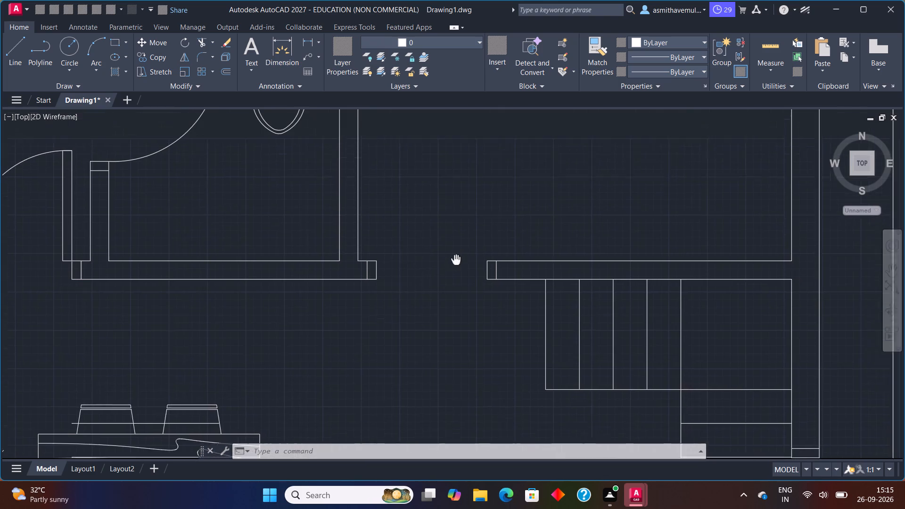
middle_drag(449, 273, 447, 276)
key(r)
key(e)
key(c)
key(Return)
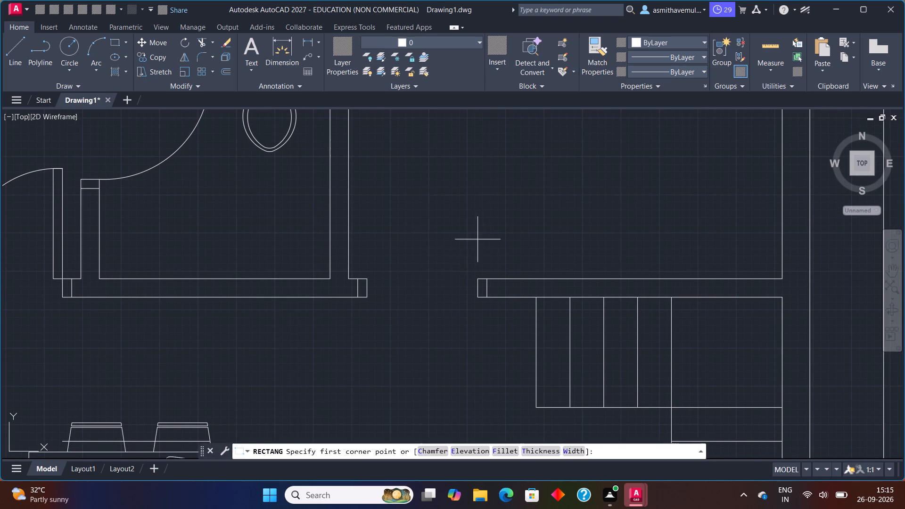
click(365, 278)
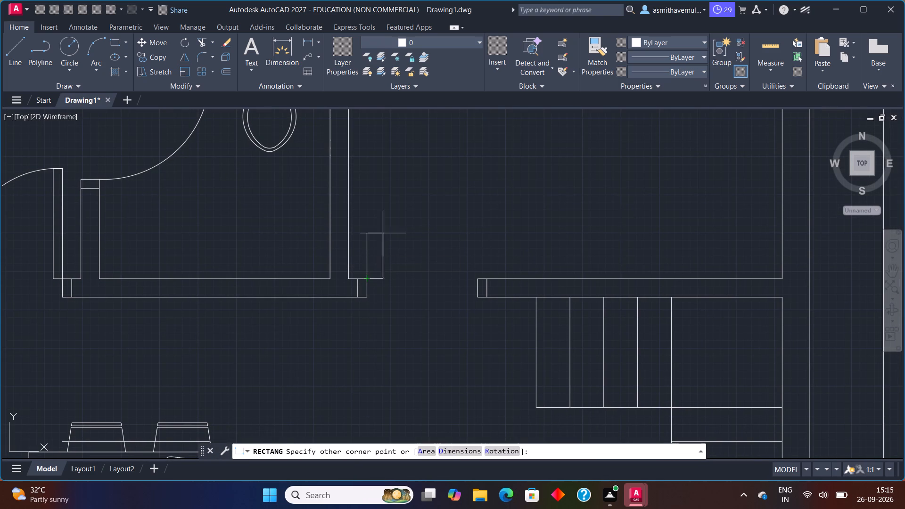
key(d)
key(Return)
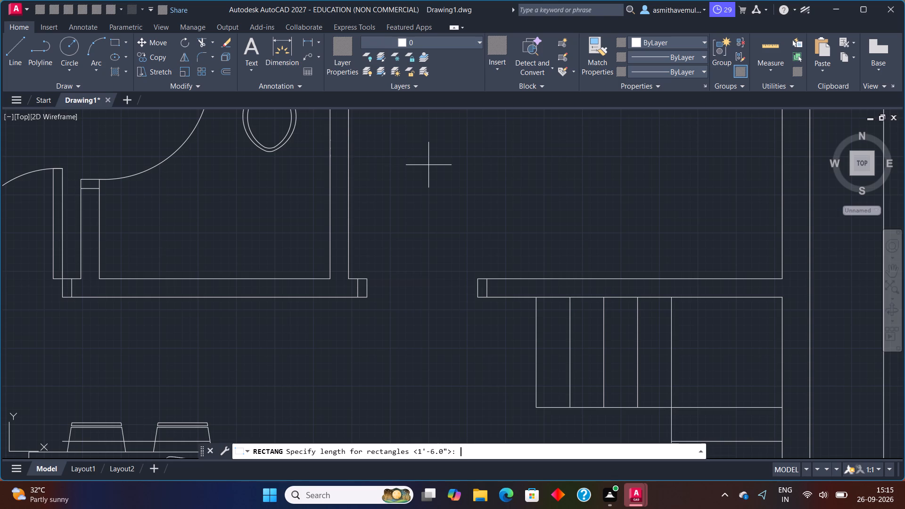
key(3)
key(shift+quotedbl)
key(Return)
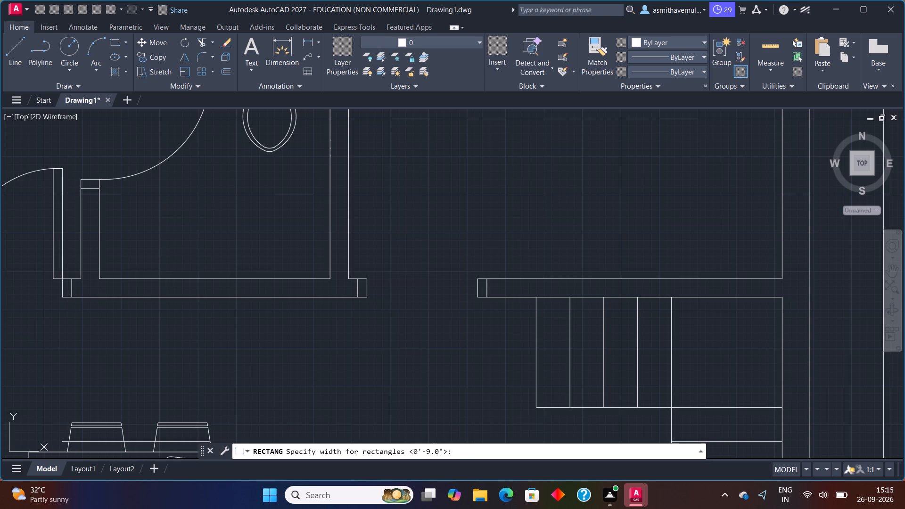
text(3')
key(Return)
click(432, 157)
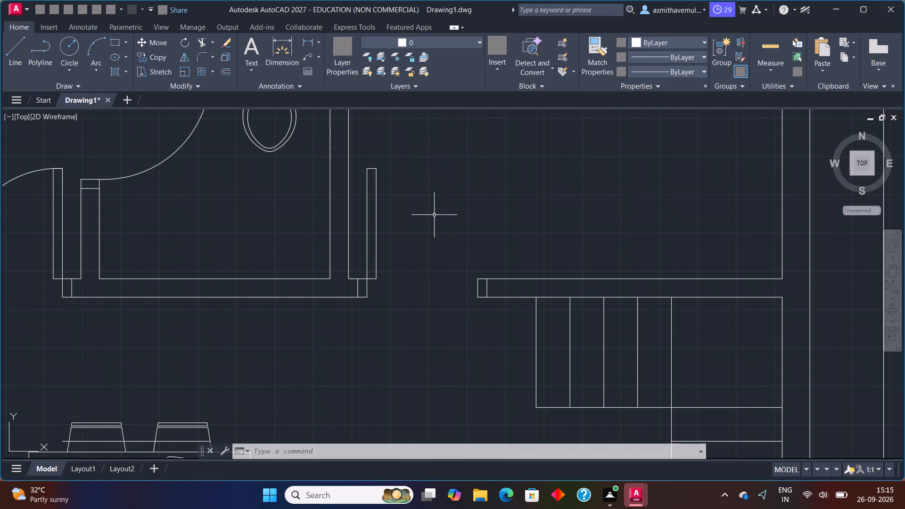
Draw a three-point swing arc from the door leaf's top-left corner through its top-right corner to the right jamb's upper corner.
key(a)
key(r)
key(c)
key(Return)
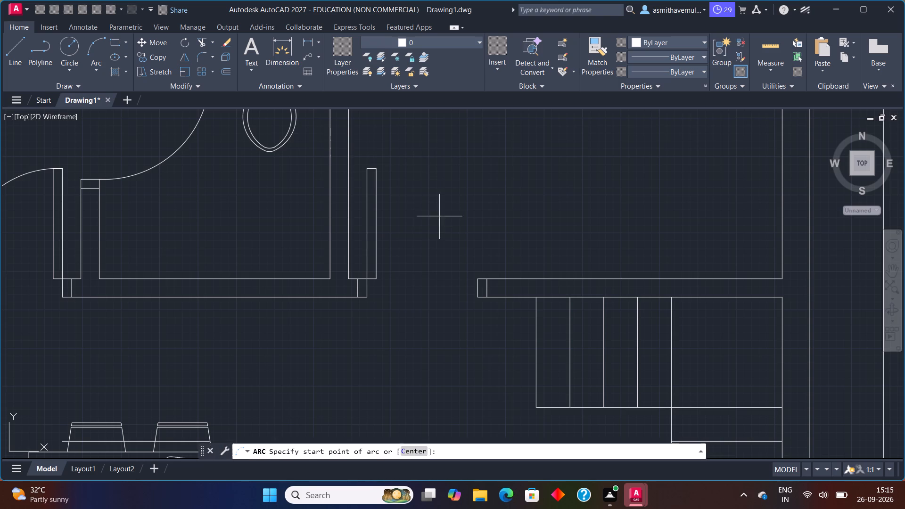
scroll(398, 194, up, 1)
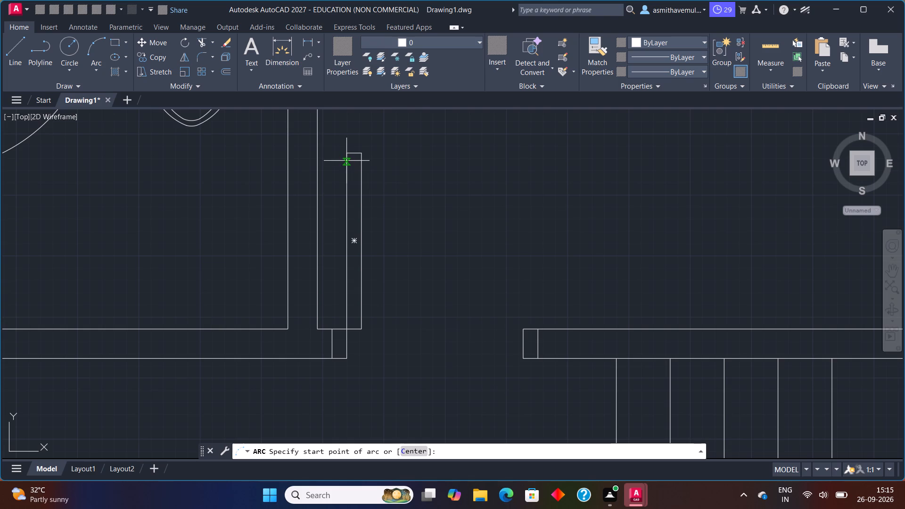
click(346, 156)
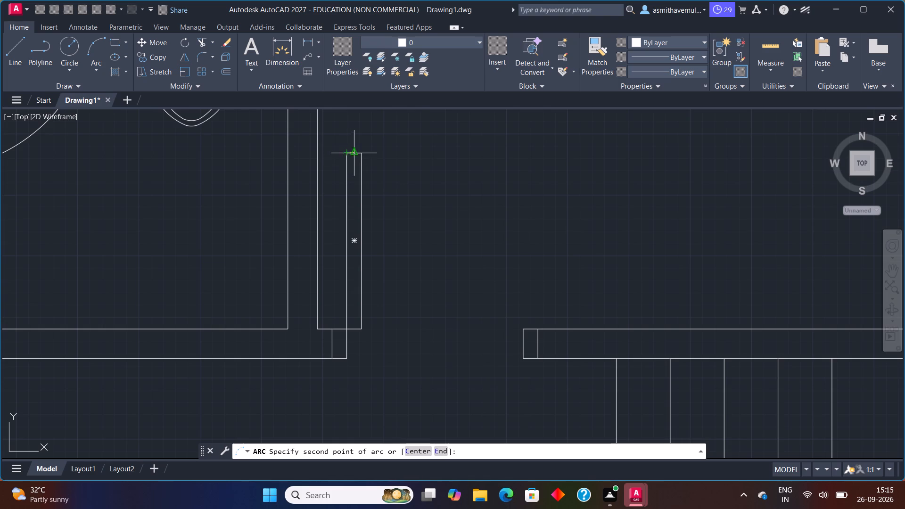
click(361, 154)
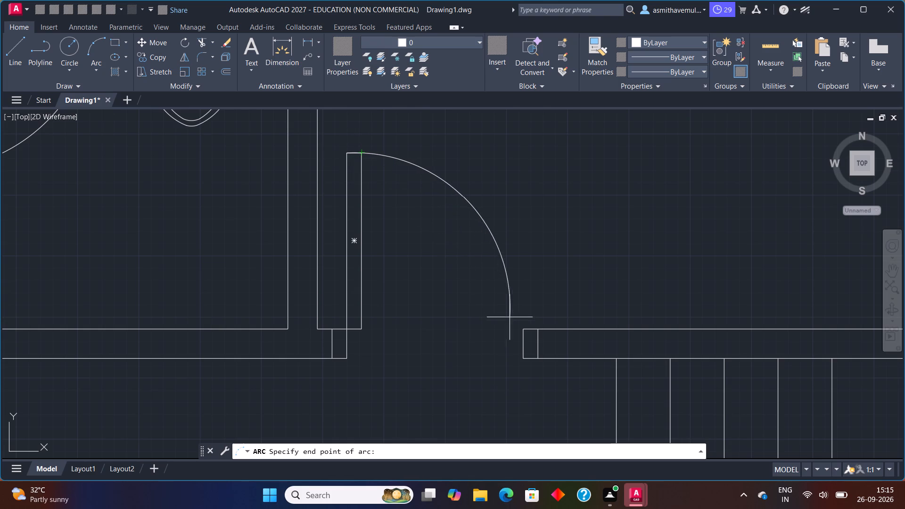
click(521, 332)
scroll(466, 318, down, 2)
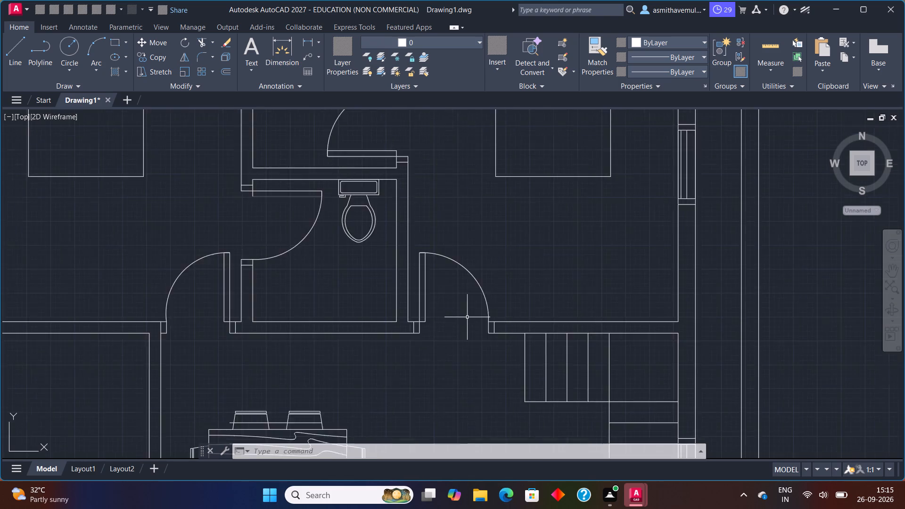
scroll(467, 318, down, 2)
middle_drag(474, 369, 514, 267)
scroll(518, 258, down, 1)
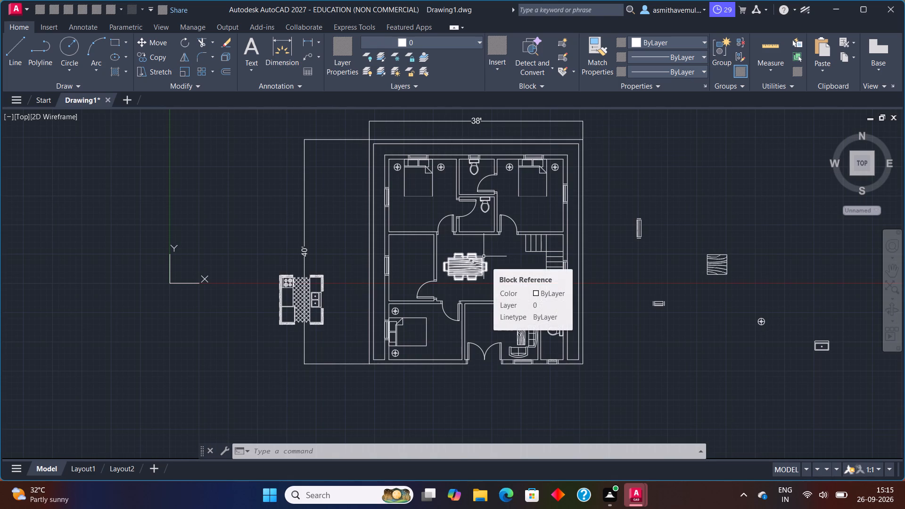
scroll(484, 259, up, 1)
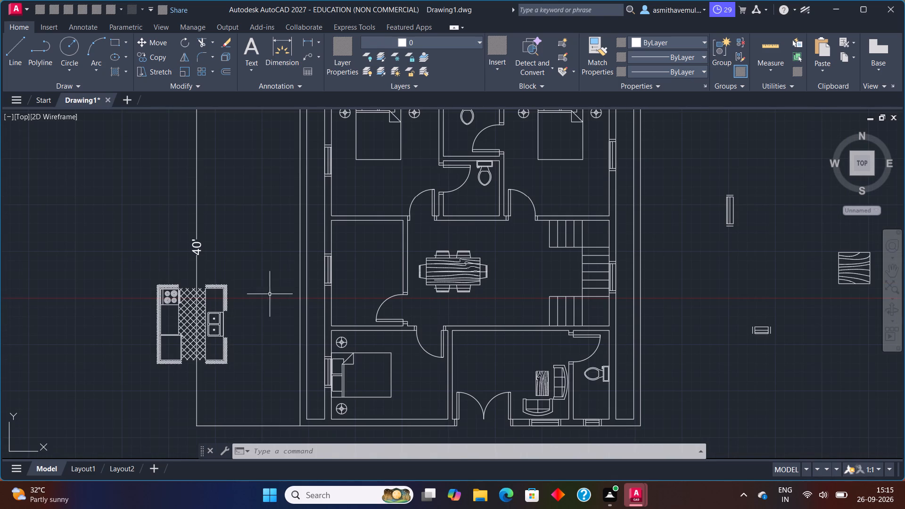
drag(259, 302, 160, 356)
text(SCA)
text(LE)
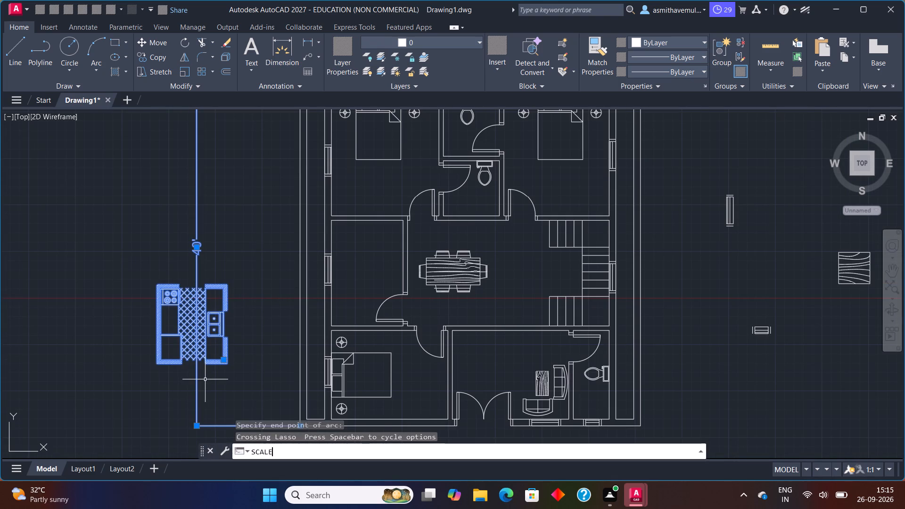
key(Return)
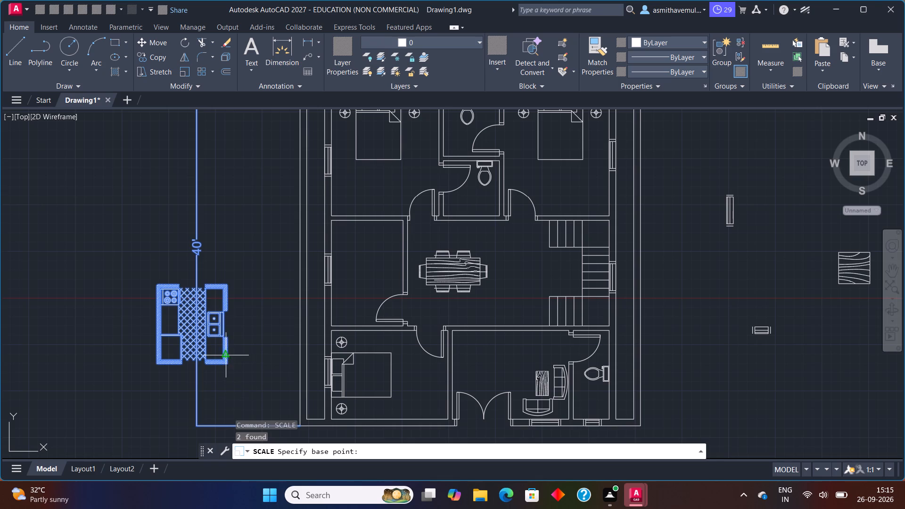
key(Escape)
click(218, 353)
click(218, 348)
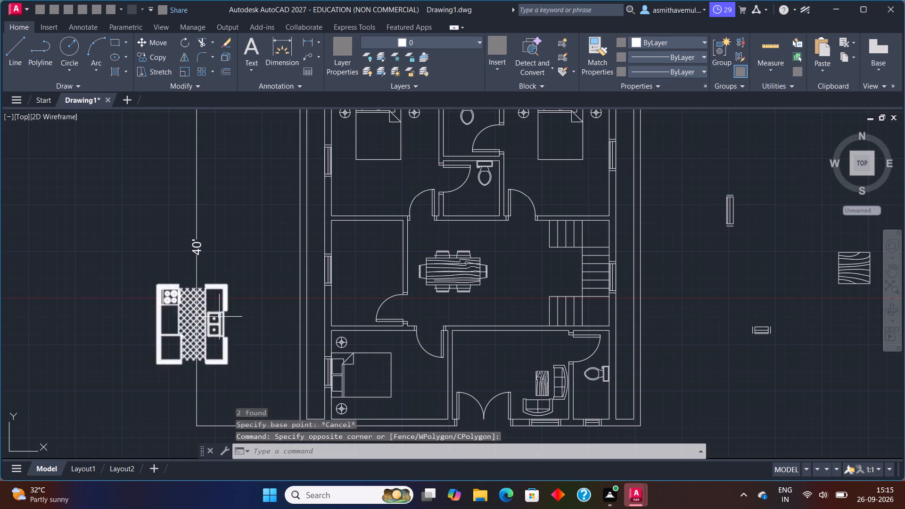
Scale the kitchen block down freehand to a little over half size about its lower-right corner.
drag(219, 317, 210, 349)
key(s)
key(c)
key(a)
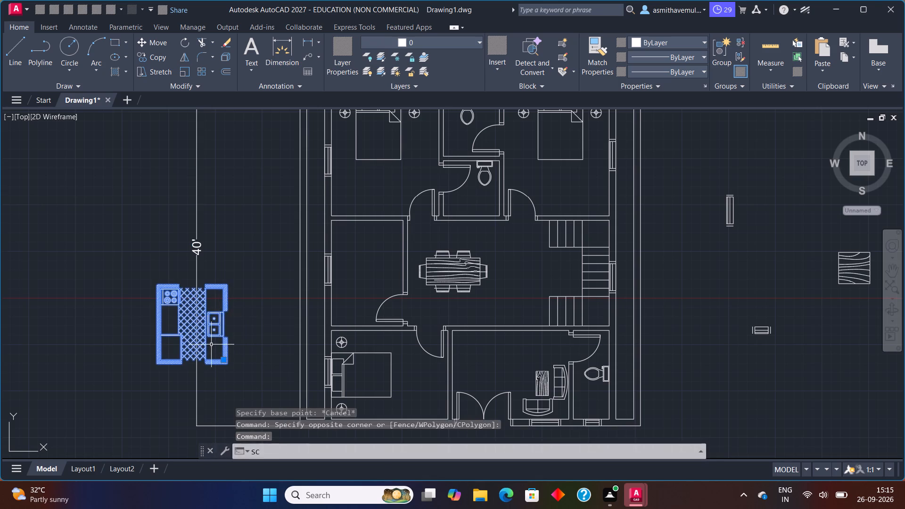
key(l)
key(e)
key(Return)
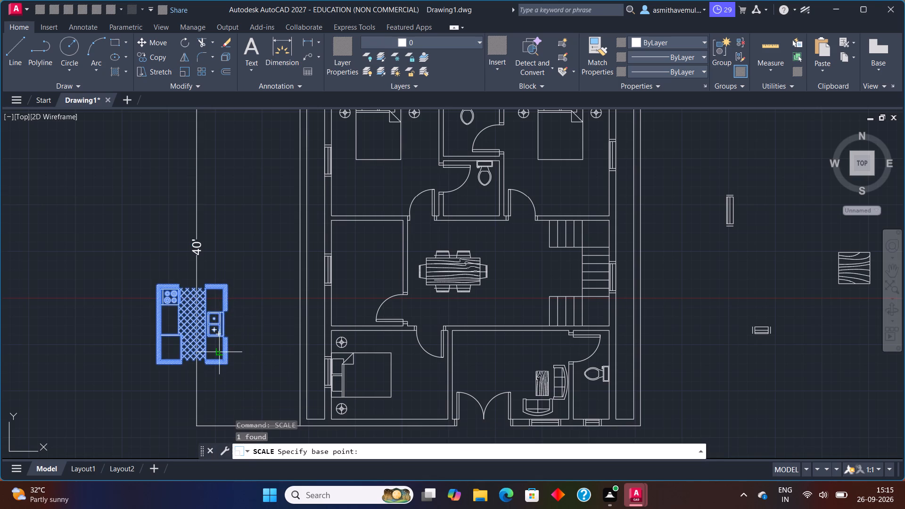
click(229, 365)
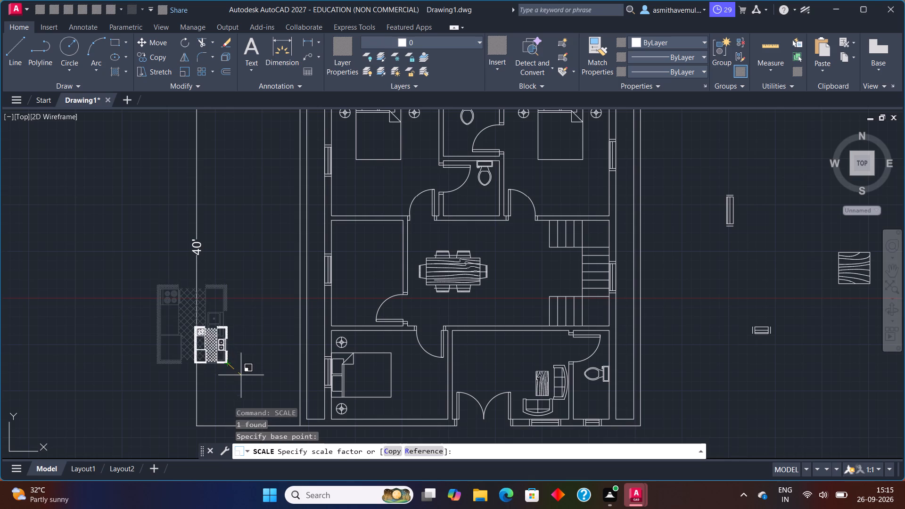
click(246, 379)
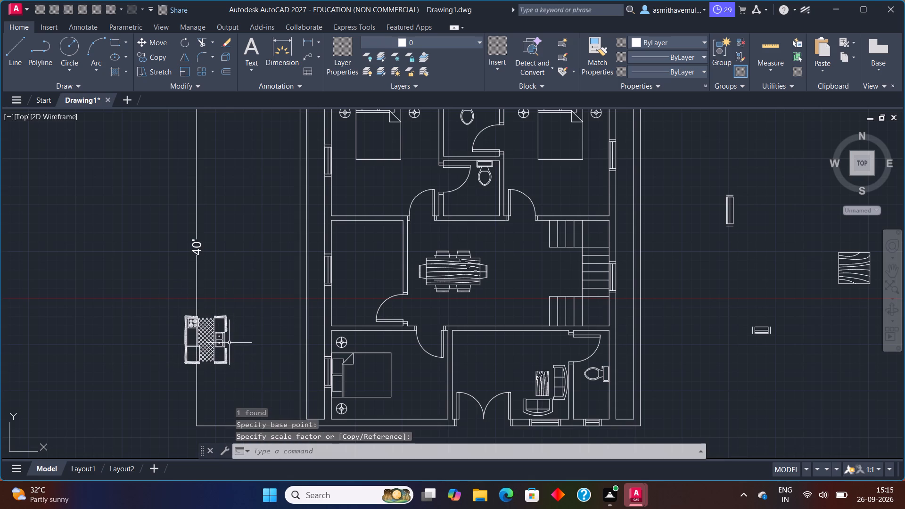
Move the kitchen block by its upper-left corner into the upper-left corner of the room left of the dining table.
click(222, 339)
key(m)
key(Return)
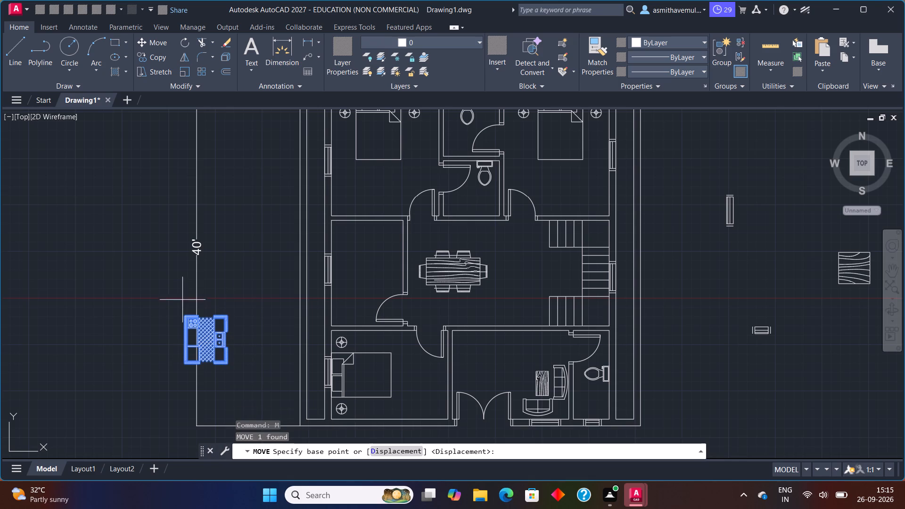
click(186, 317)
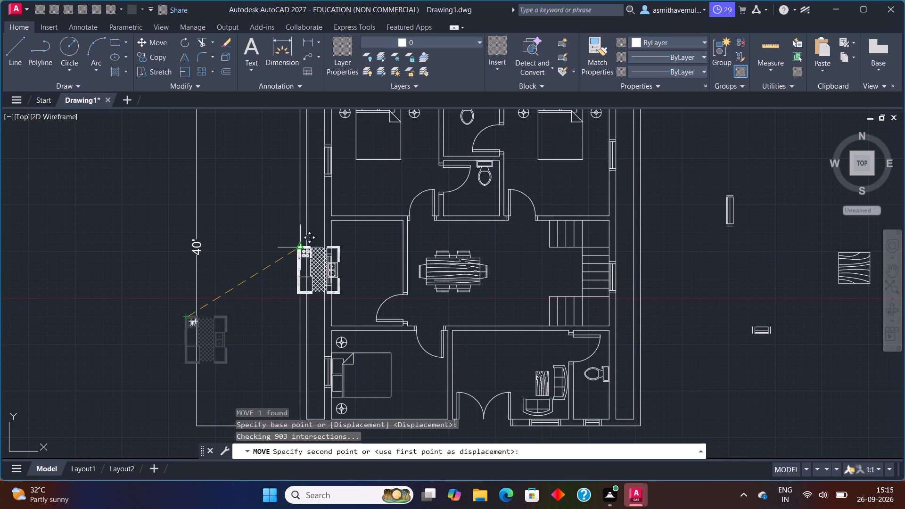
scroll(334, 225, up, 2)
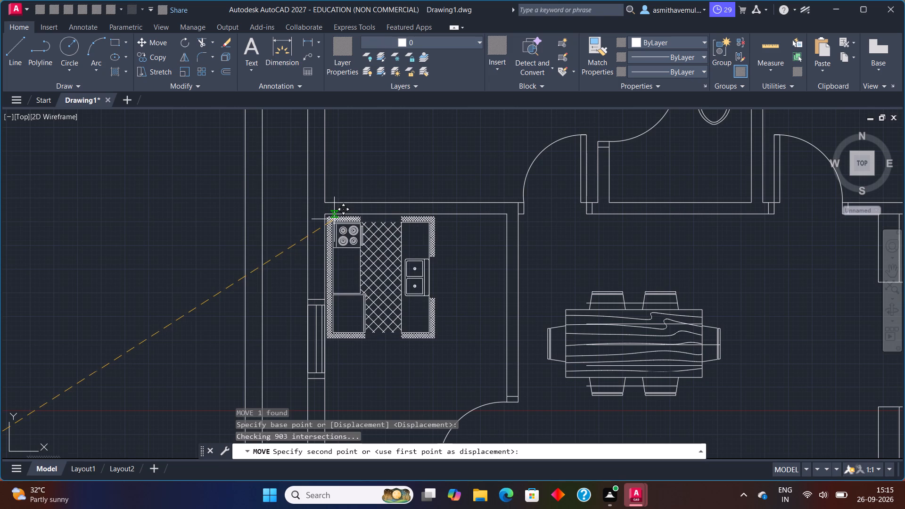
click(334, 220)
Move the kitchen block slightly again so its top edge sits flush against the room's upper wall line.
click(334, 230)
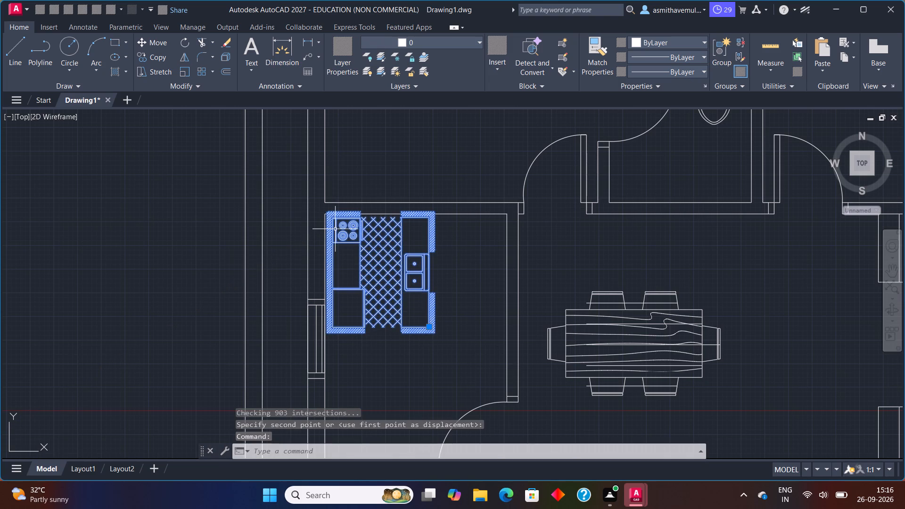
key(m)
key(Return)
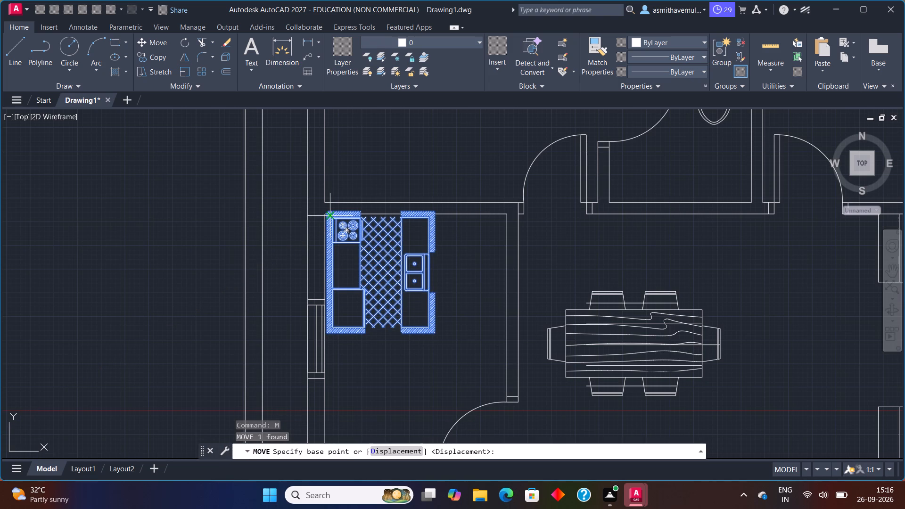
click(330, 211)
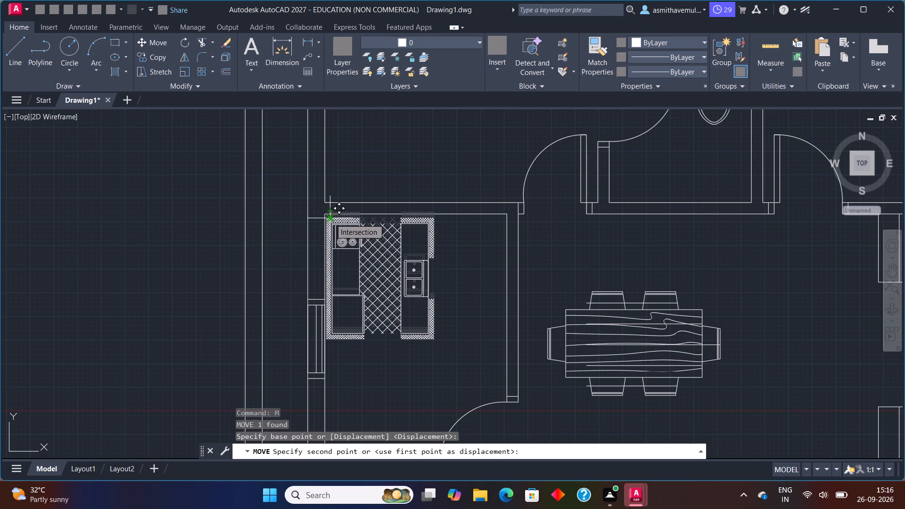
scroll(330, 217, up, 3)
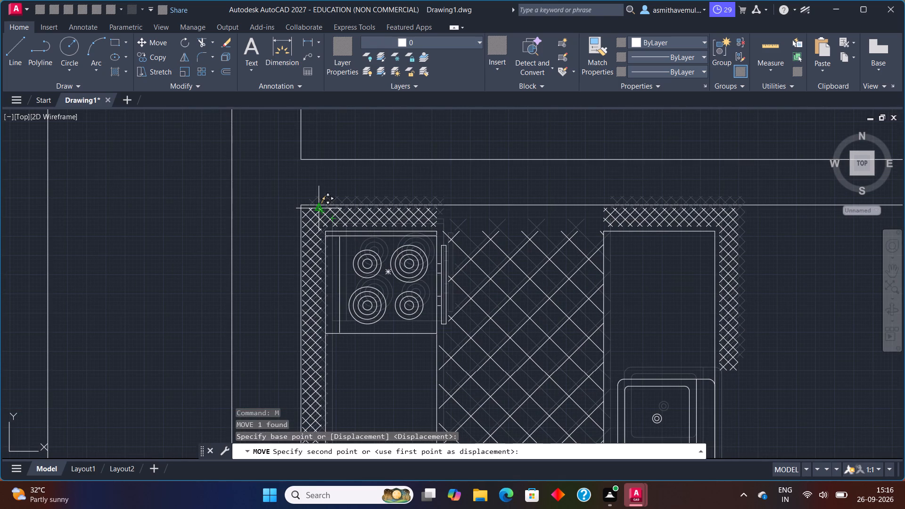
click(318, 205)
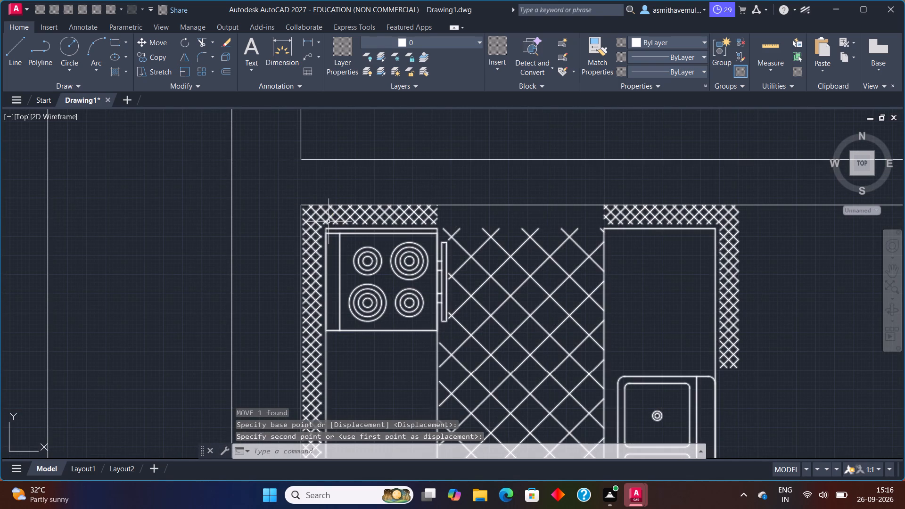
Scale the kitchen block up freehand about its upper-left corner so it nearly spans the kitchen's width.
click(329, 219)
text(SCALE)
key(Return)
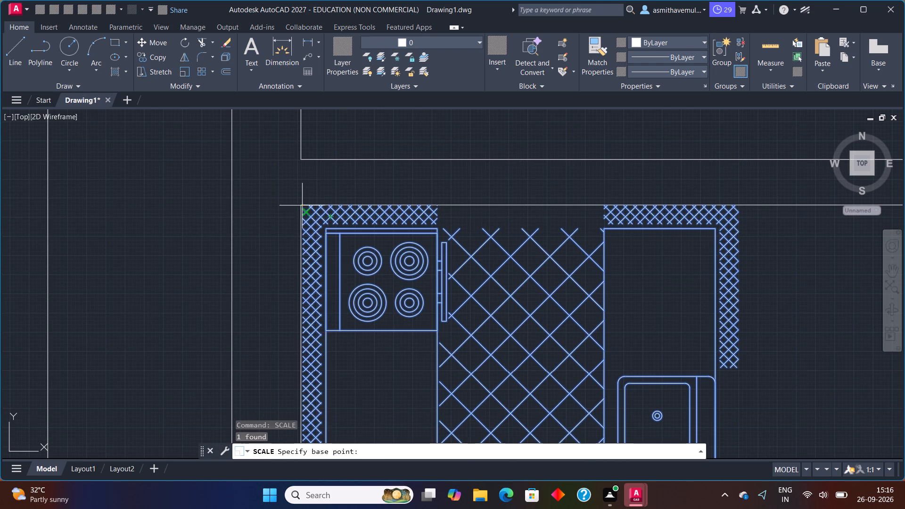
click(306, 206)
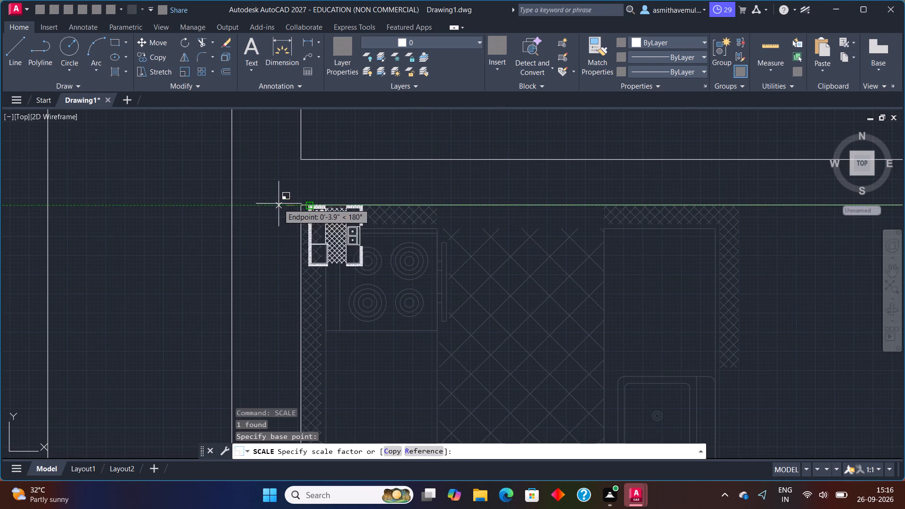
scroll(233, 189, up, 1)
scroll(233, 189, down, 2)
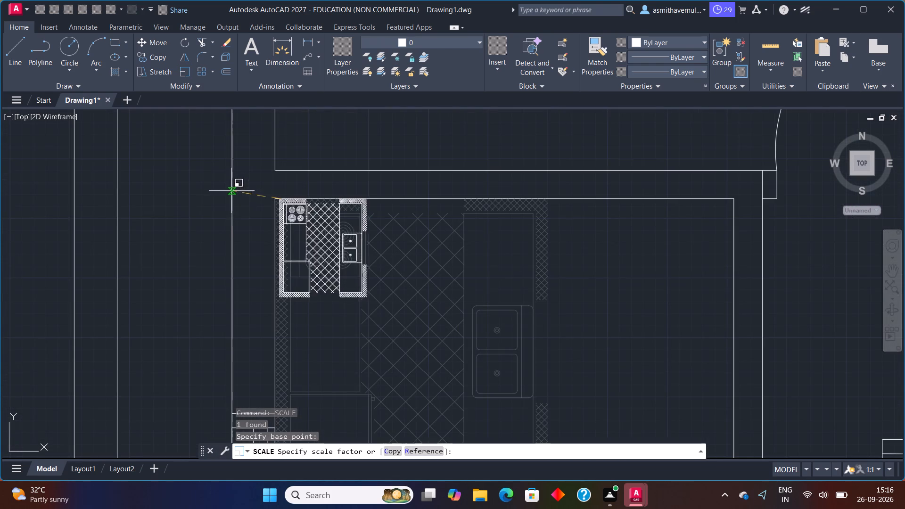
middle_drag(235, 204, 251, 112)
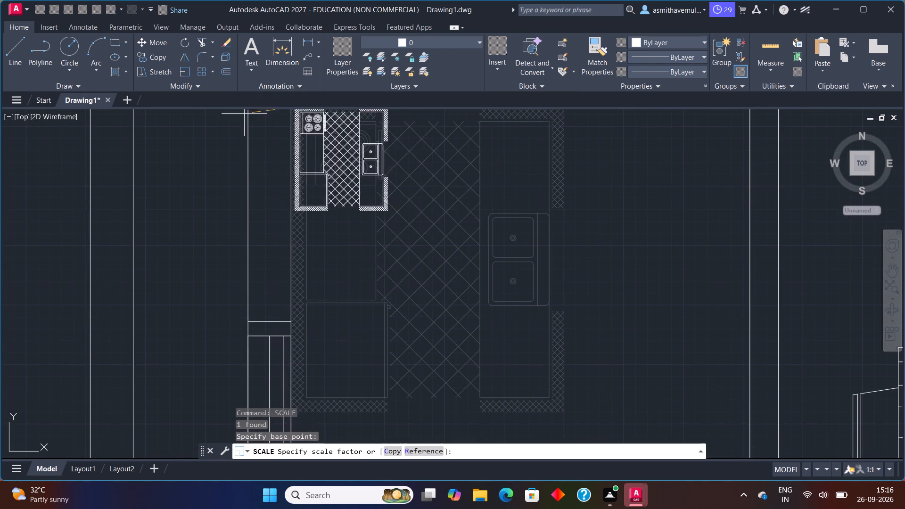
scroll(242, 133, down, 2)
middle_drag(241, 139, 240, 187)
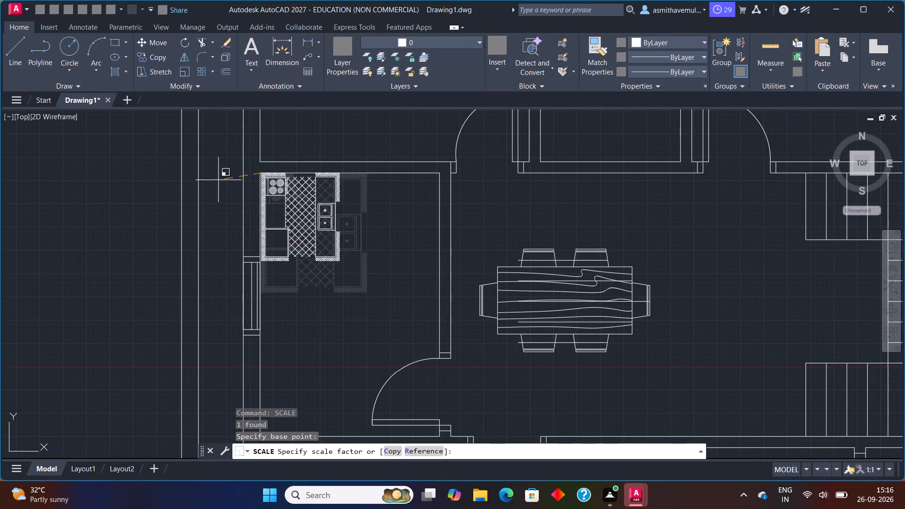
click(177, 140)
Copy the washbasin block from outside the plan into the upper toilet, against the top wall beside the WC.
scroll(420, 241, down, 4)
scroll(511, 281, up, 1)
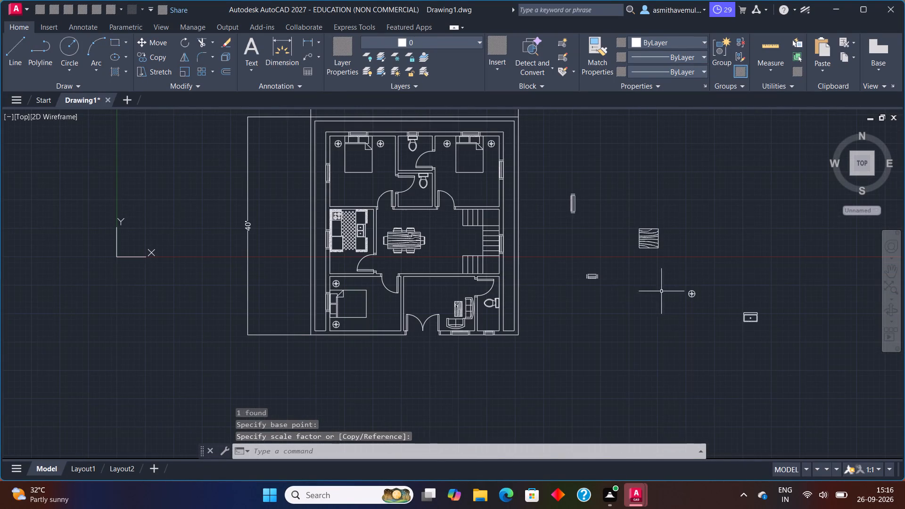
scroll(668, 319, up, 1)
middle_drag(670, 316, 576, 320)
drag(735, 305, 720, 305)
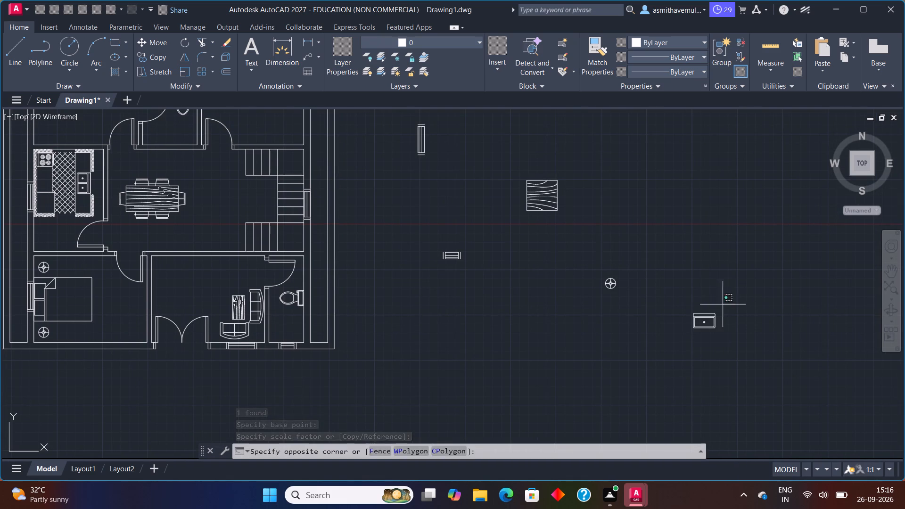
drag(720, 305, 684, 351)
key(c)
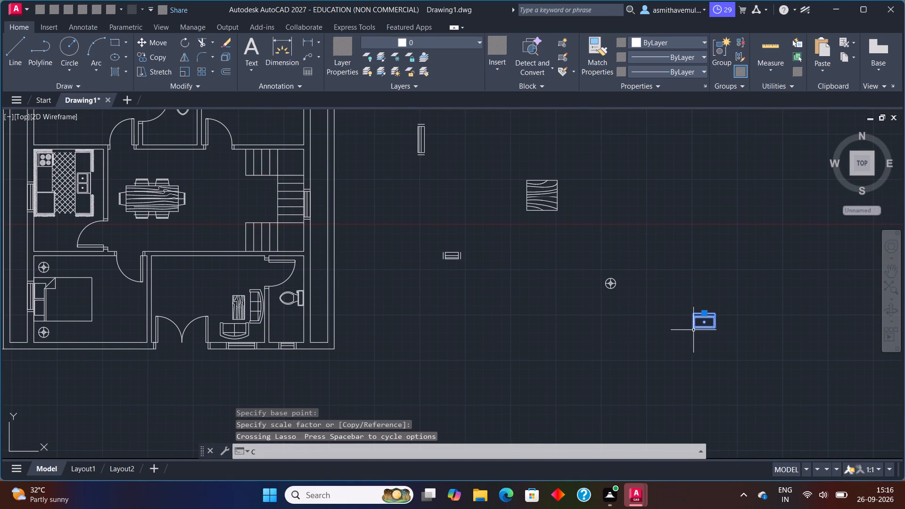
key(o)
key(p)
key(y)
key(Return)
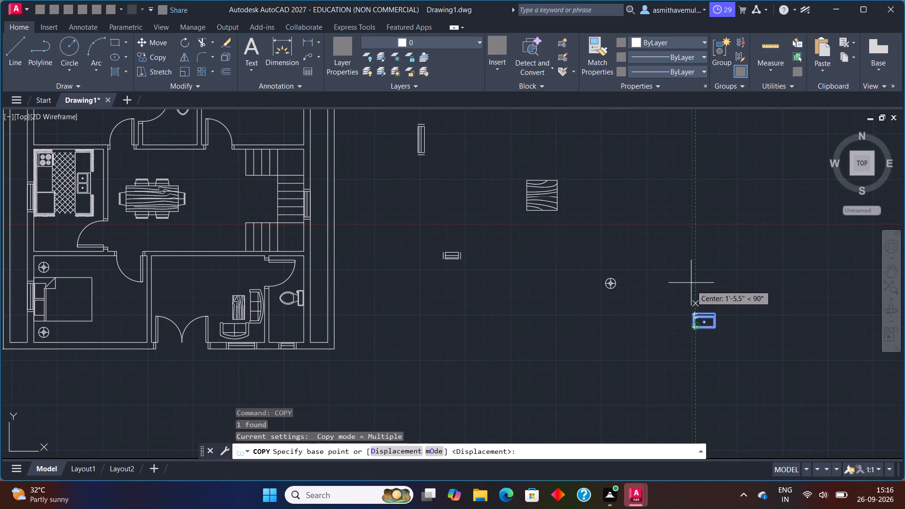
click(699, 312)
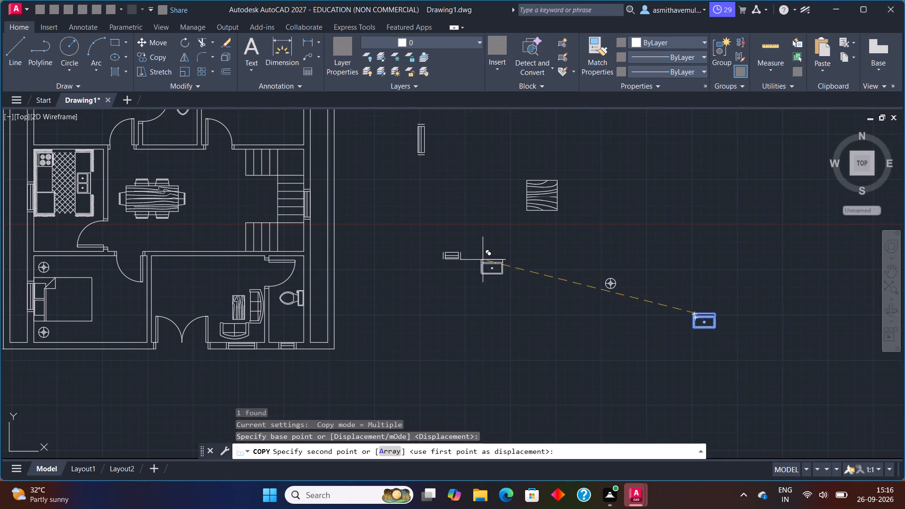
scroll(480, 260, down, 2)
middle_drag(495, 260, 627, 276)
scroll(460, 168, up, 3)
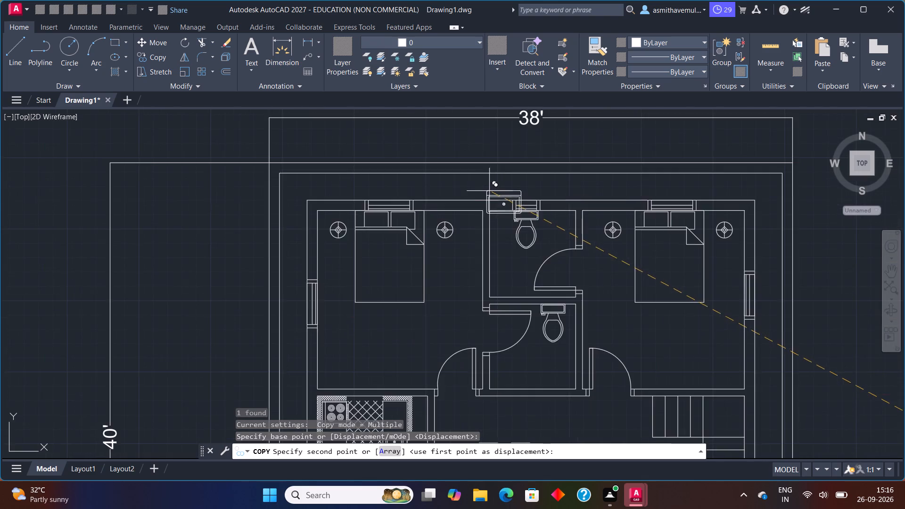
scroll(490, 191, up, 1)
scroll(572, 233, up, 2)
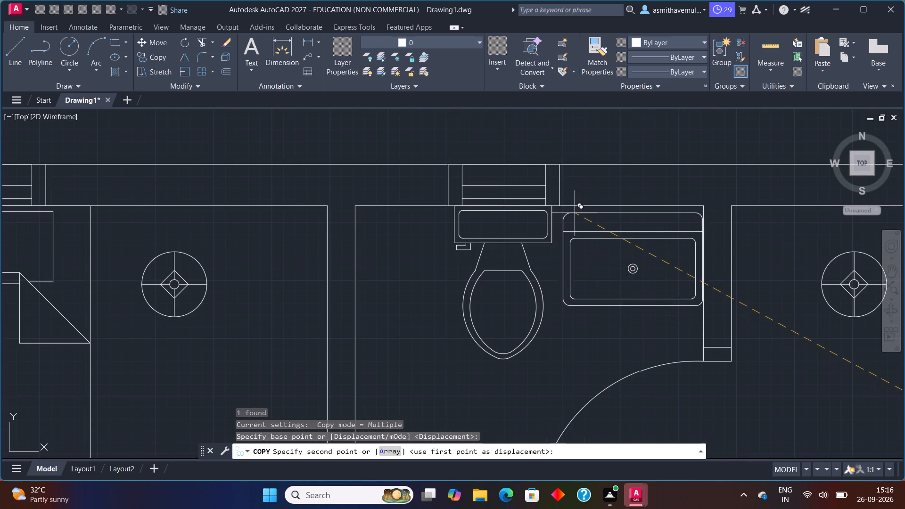
click(573, 207)
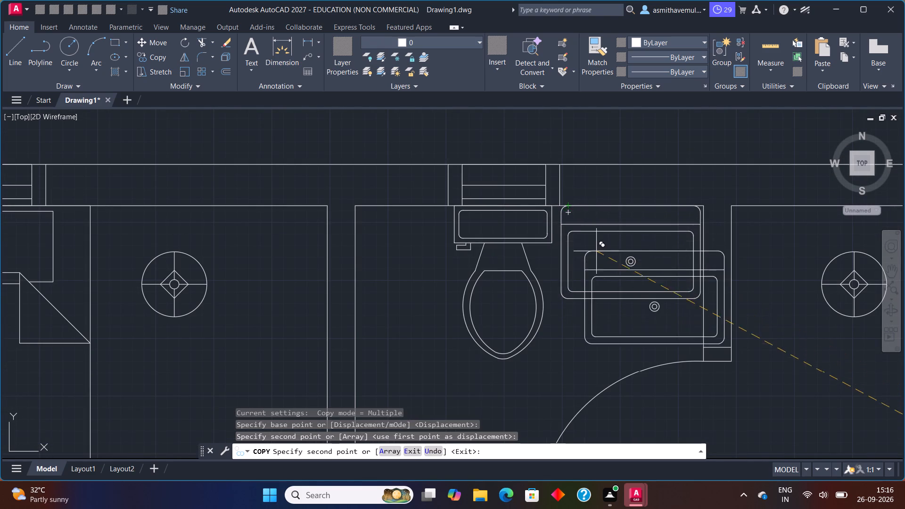
Place a second washbasin copy in the upper-left bedroom's open floor below the bed and end the copying.
scroll(595, 258, down, 3)
middle_drag(571, 372, 560, 309)
click(455, 301)
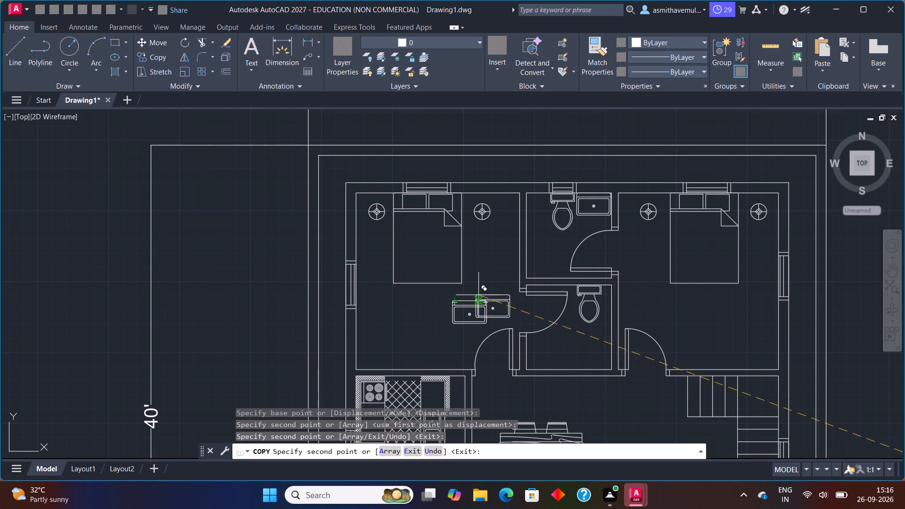
key(Escape)
Rotate the second washbasin 90° counterclockwise about its upper-left corner with Ortho on.
drag(478, 294, 453, 332)
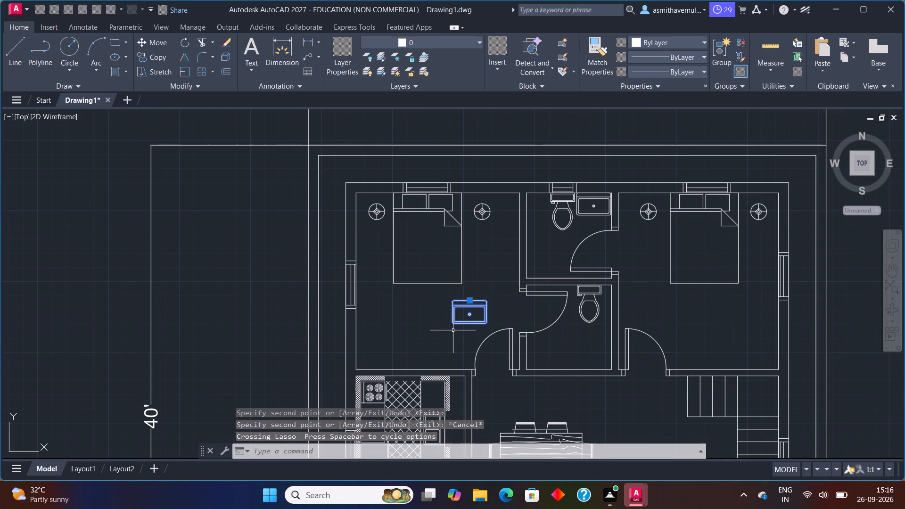
key(r)
key(o)
key(Return)
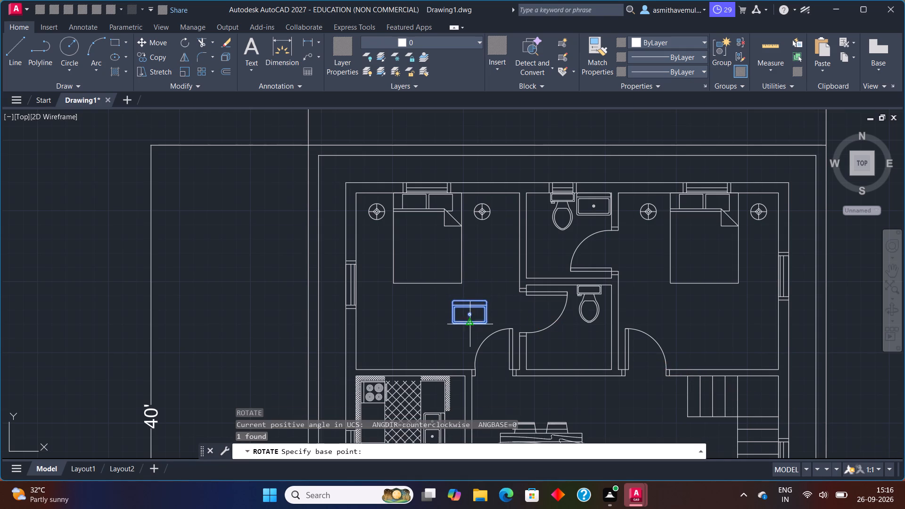
click(458, 300)
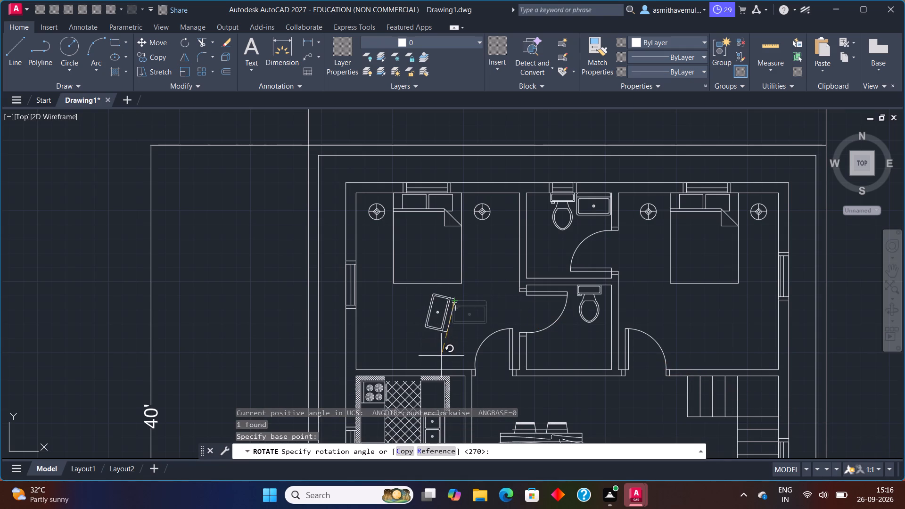
key(F8)
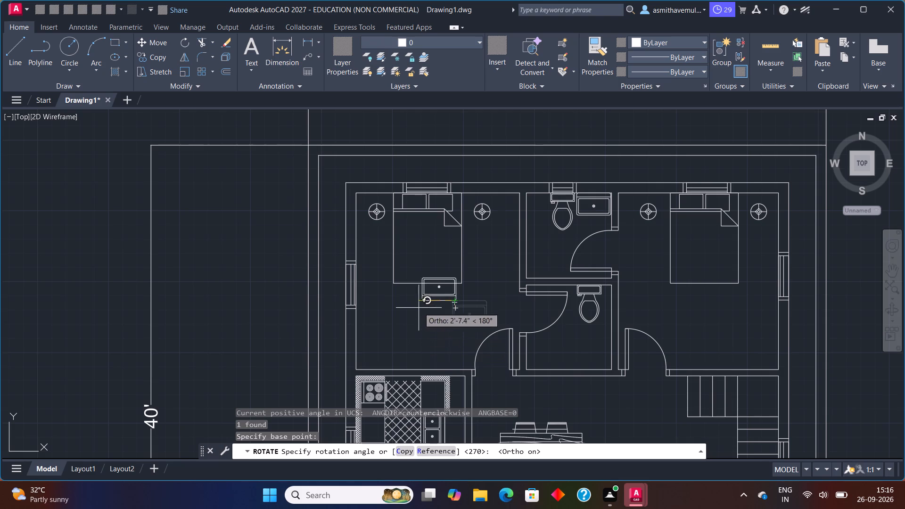
click(447, 259)
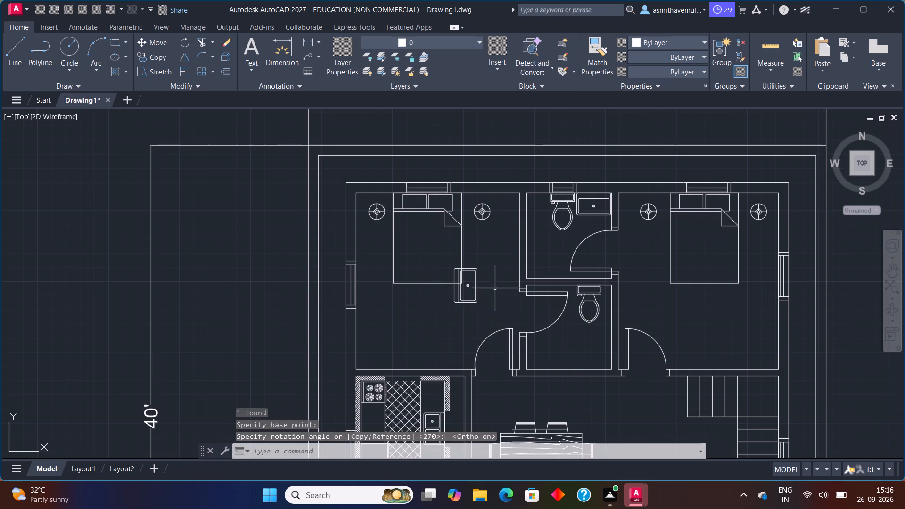
Scale the rotated washbasin down freehand to about half size from its lower-left corner.
drag(488, 292, 450, 318)
key(s)
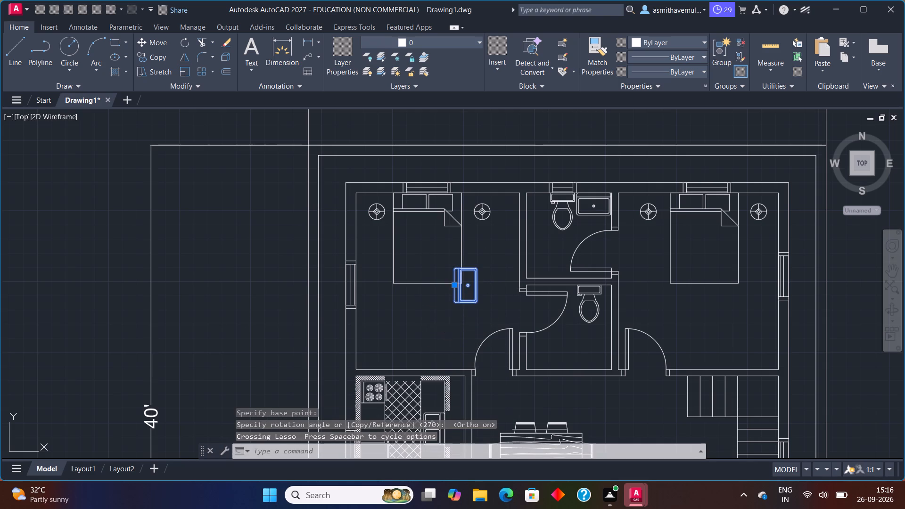
text(CA)
key(l)
key(e)
key(Return)
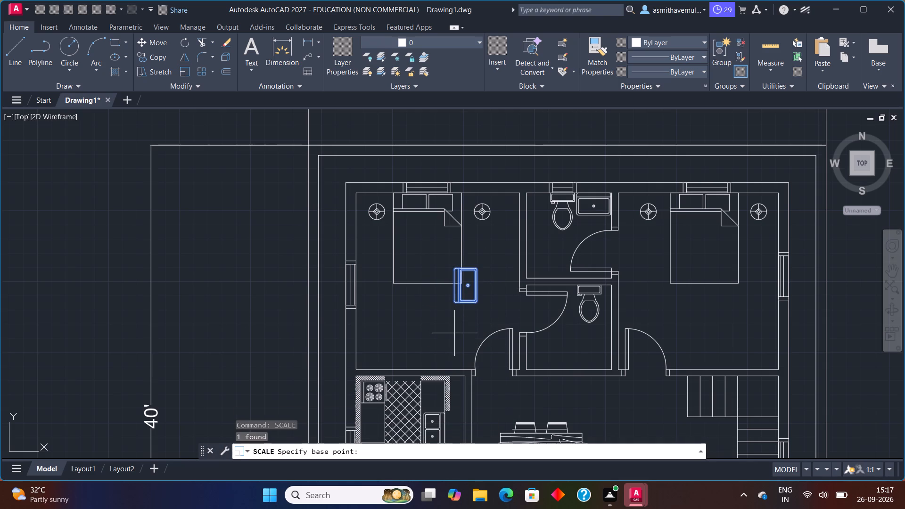
click(460, 301)
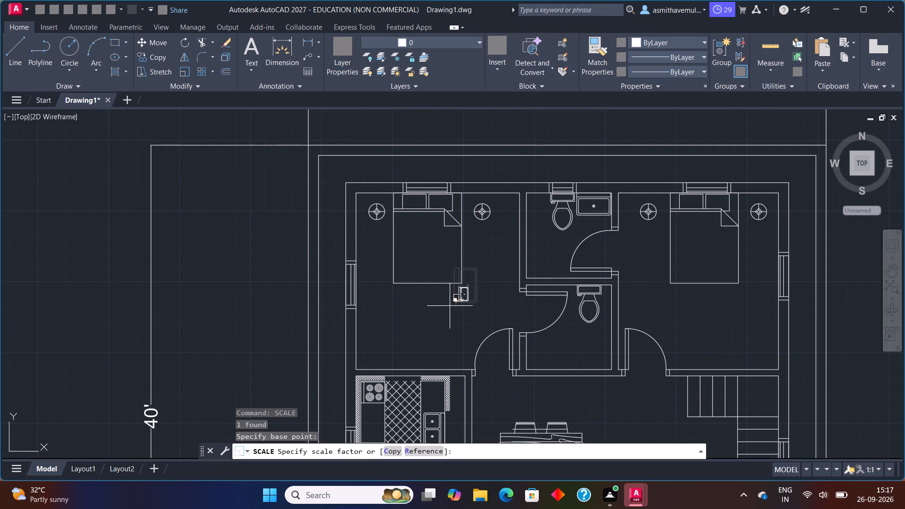
click(450, 306)
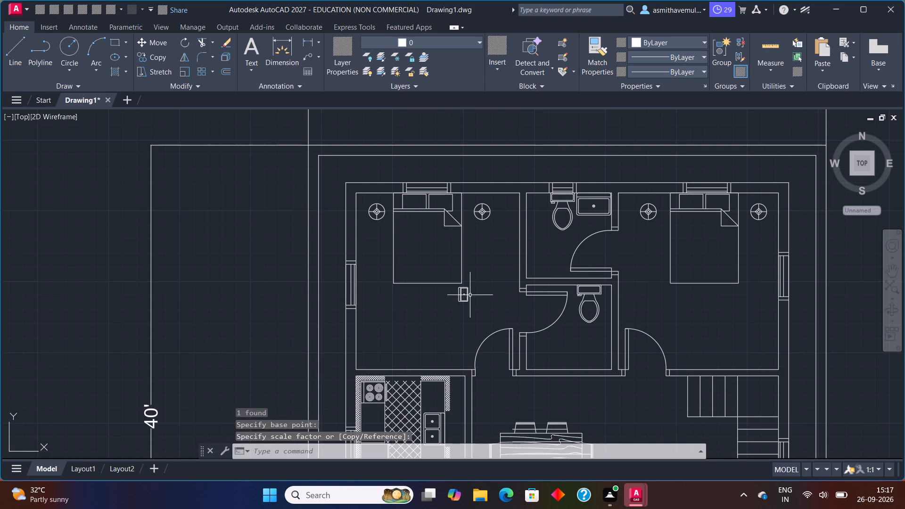
Scale the small rotated washbasin in the upper-left bedroom up freehand from its lower-left corner to nearly double its size.
click(457, 298)
key(s)
text(CA)
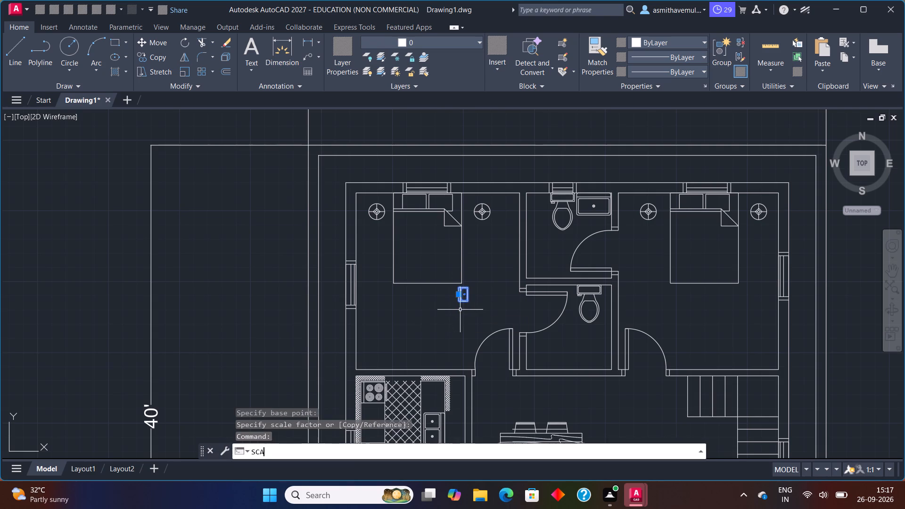
key(l)
key(e)
key(Return)
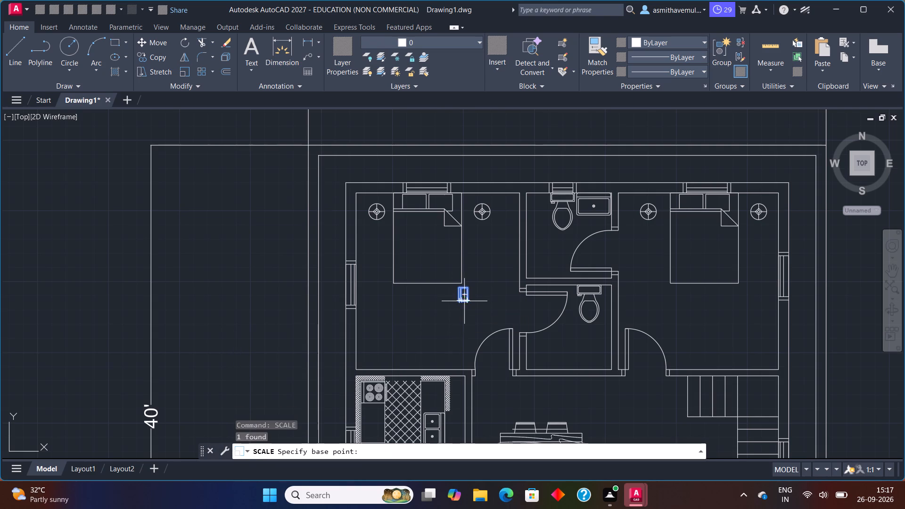
click(460, 304)
click(446, 311)
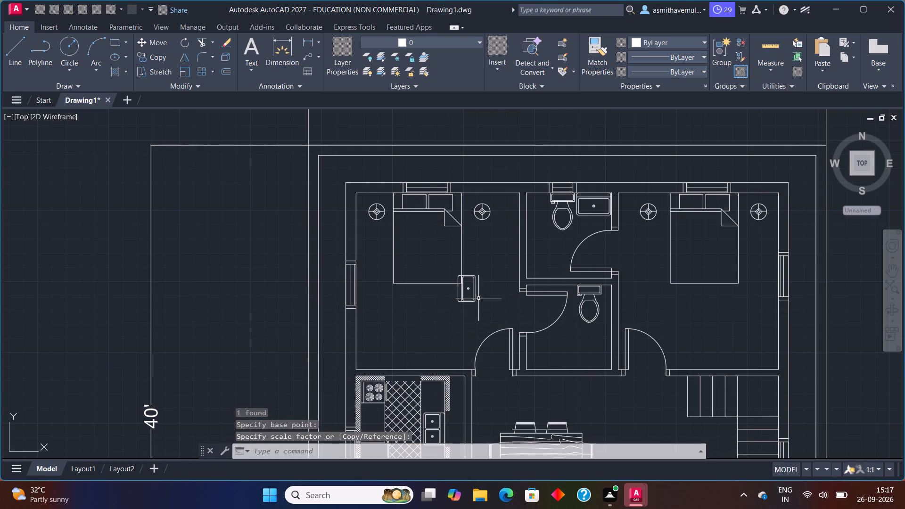
Move the rotated washbasin by its upper-left corner from the bedroom to the left wall of the upper toilet, with Ortho off.
drag(485, 297, 444, 303)
key(m)
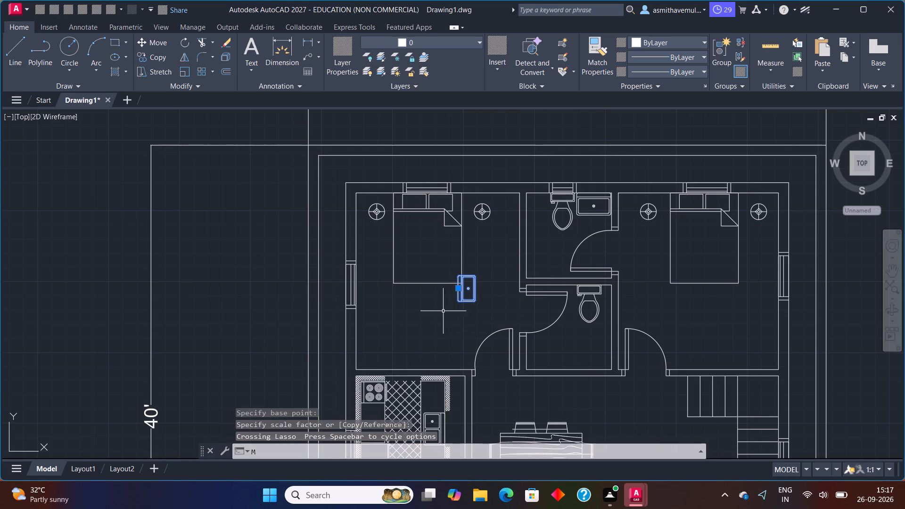
key(Return)
click(459, 275)
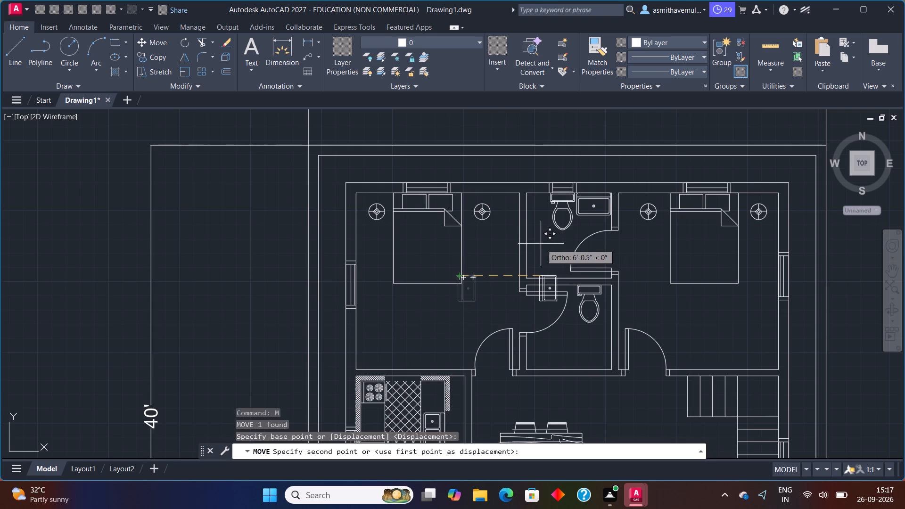
key(F8)
scroll(537, 250, up, 1)
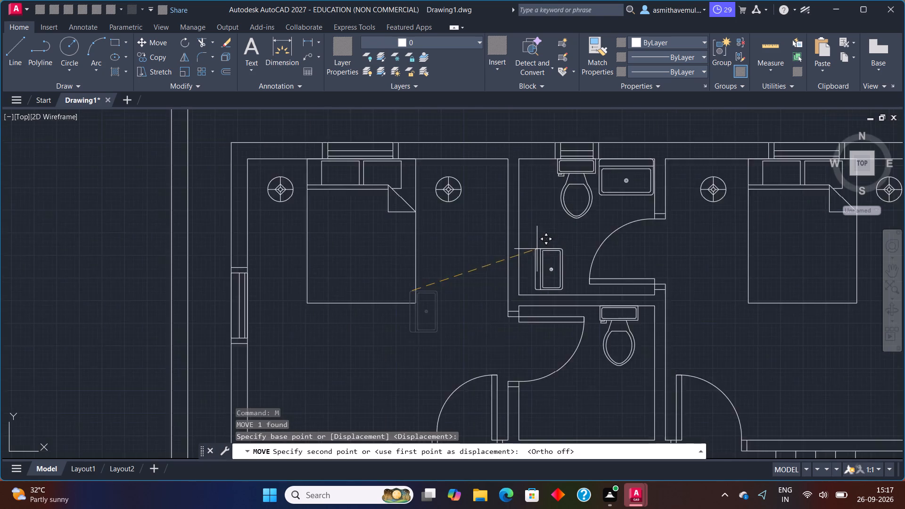
scroll(536, 248, up, 1)
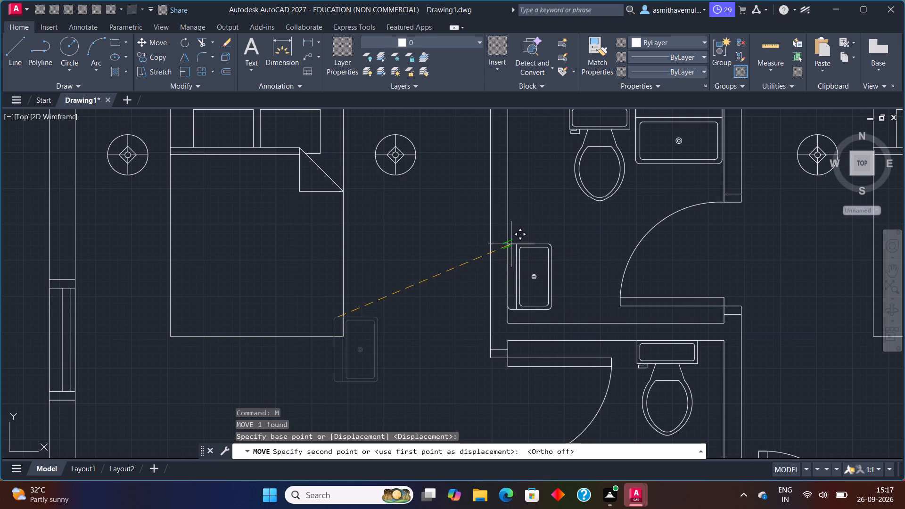
click(510, 240)
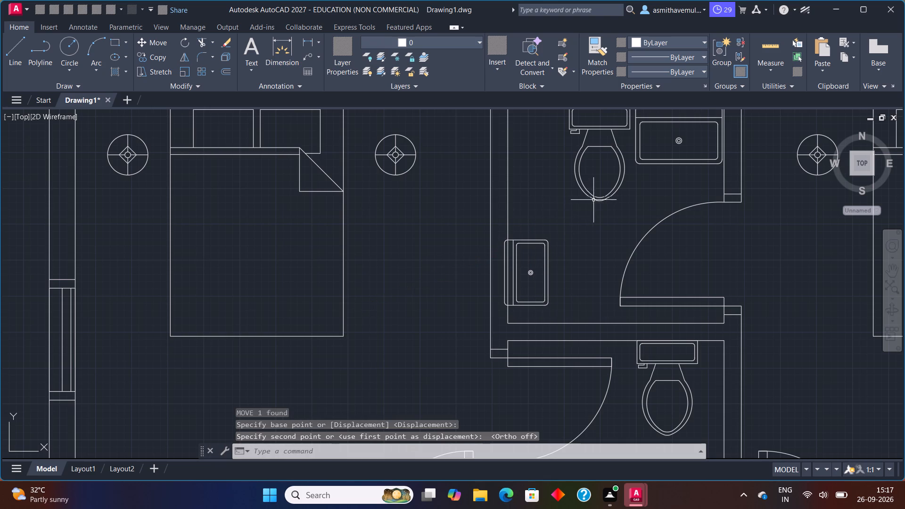
Shift the rotated washbasin slightly so its back edge sits flush with the inner face of the upper toilet's left wall.
scroll(534, 238, up, 1)
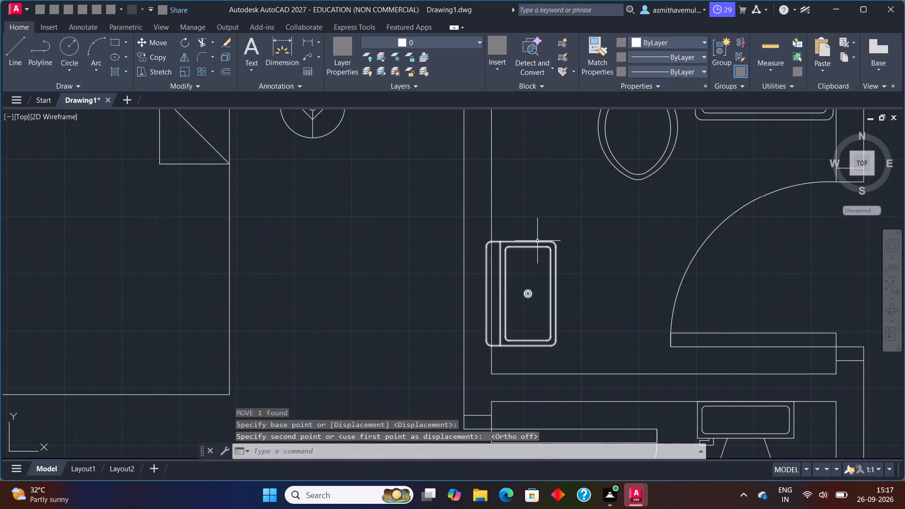
click(537, 243)
key(Escape)
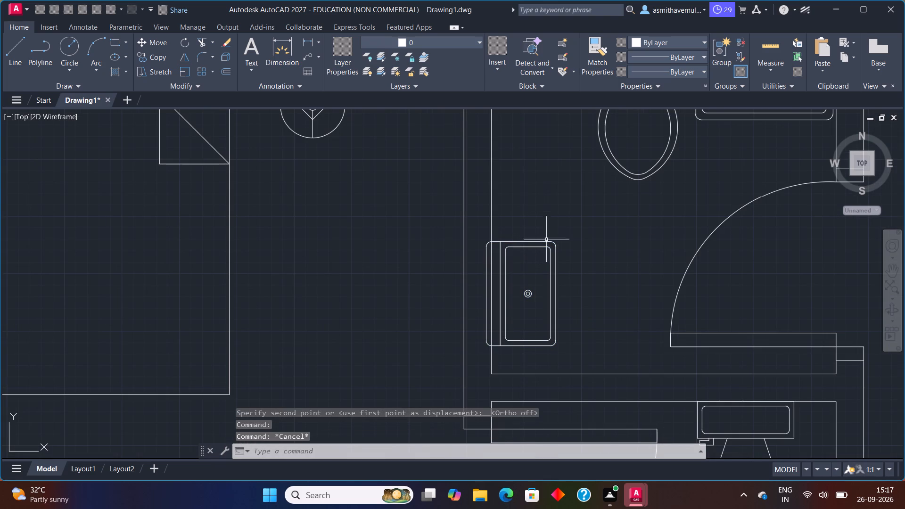
key(n)
key(BackSpace)
key(m)
key(Return)
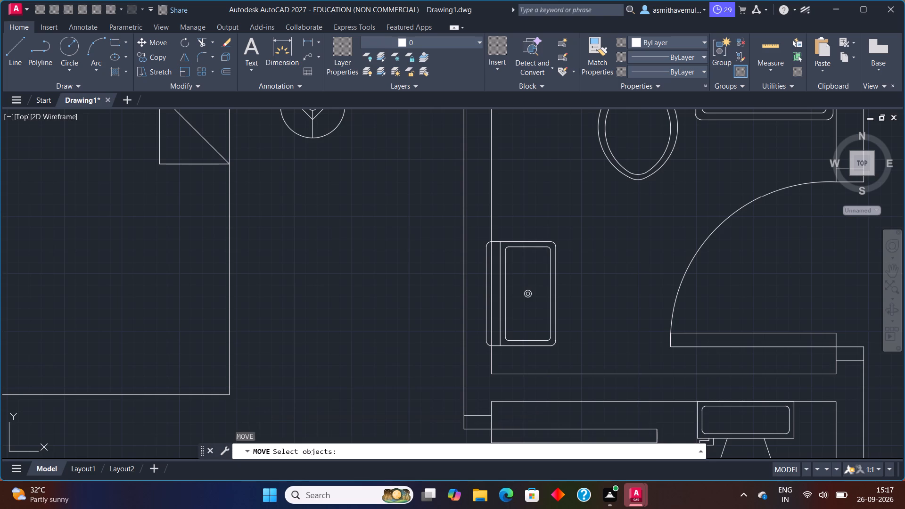
drag(549, 237, 533, 304)
key(Return)
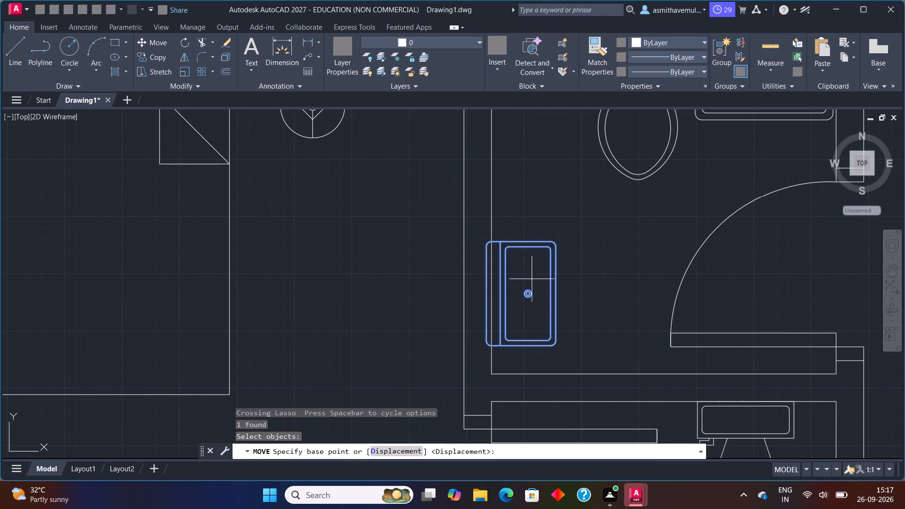
click(486, 253)
scroll(494, 244, up, 2)
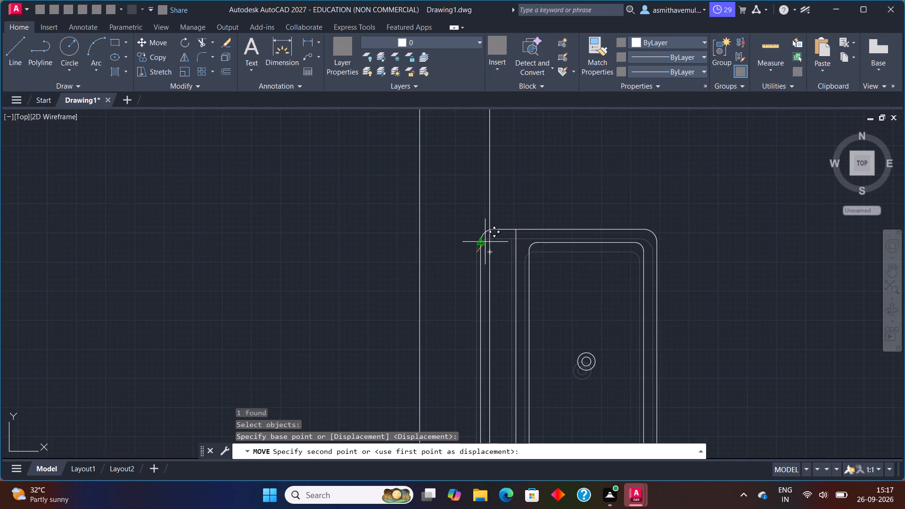
click(486, 242)
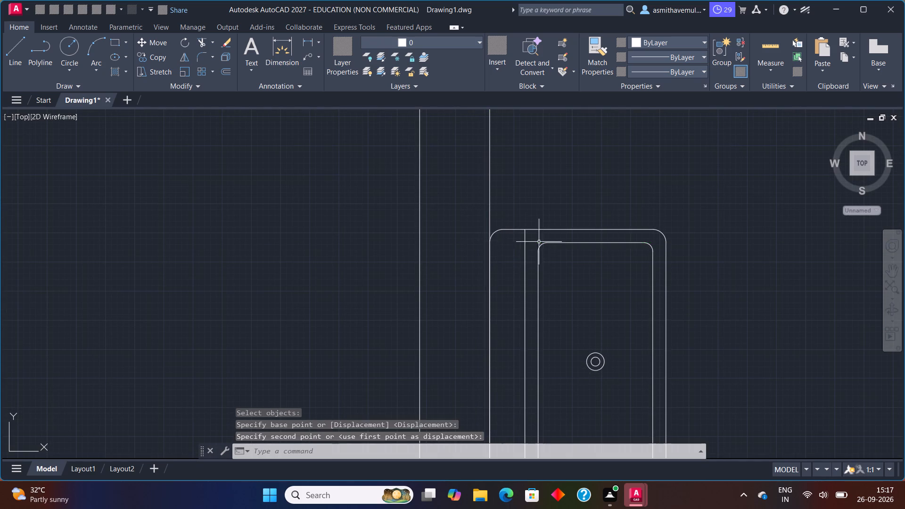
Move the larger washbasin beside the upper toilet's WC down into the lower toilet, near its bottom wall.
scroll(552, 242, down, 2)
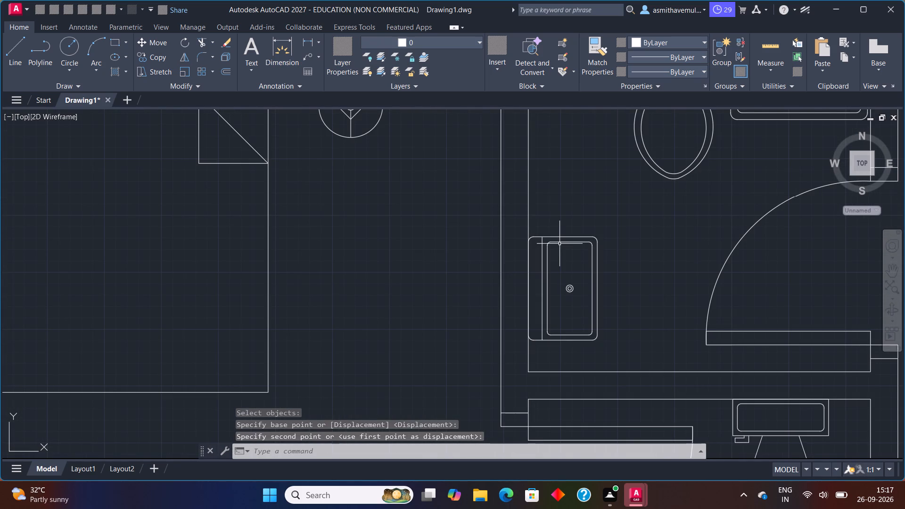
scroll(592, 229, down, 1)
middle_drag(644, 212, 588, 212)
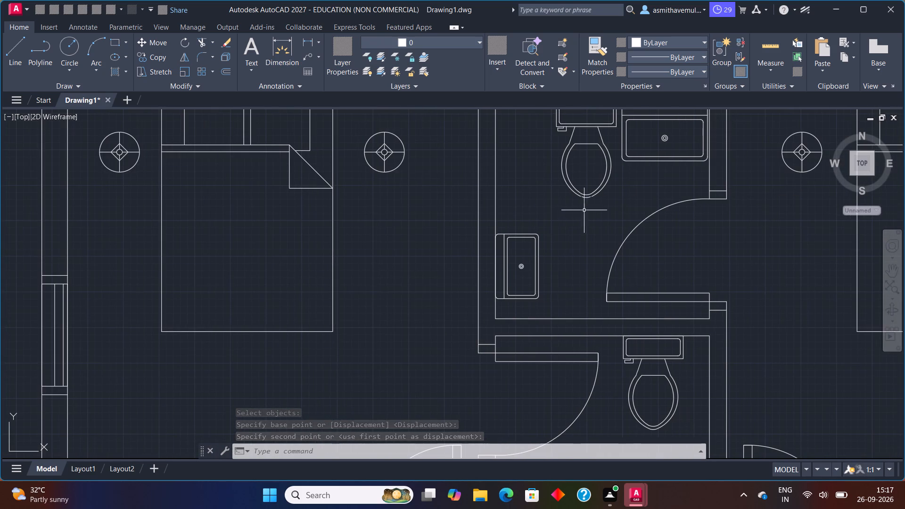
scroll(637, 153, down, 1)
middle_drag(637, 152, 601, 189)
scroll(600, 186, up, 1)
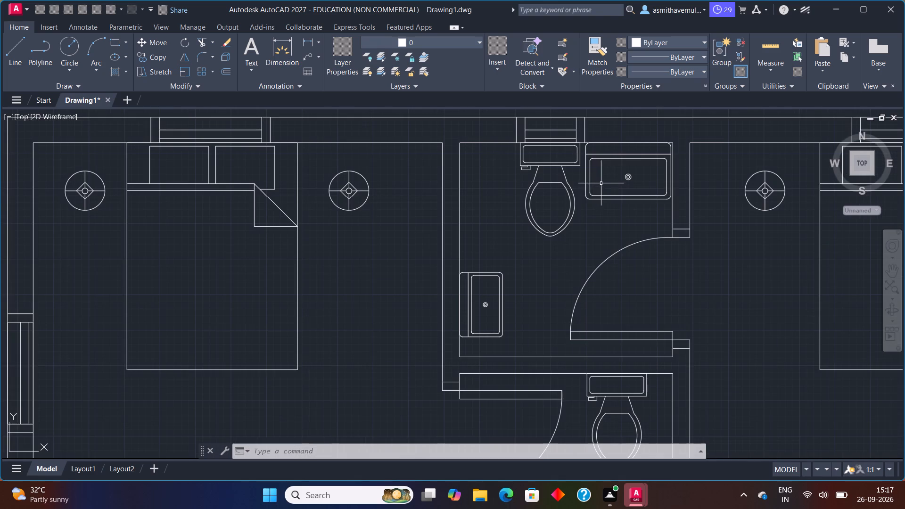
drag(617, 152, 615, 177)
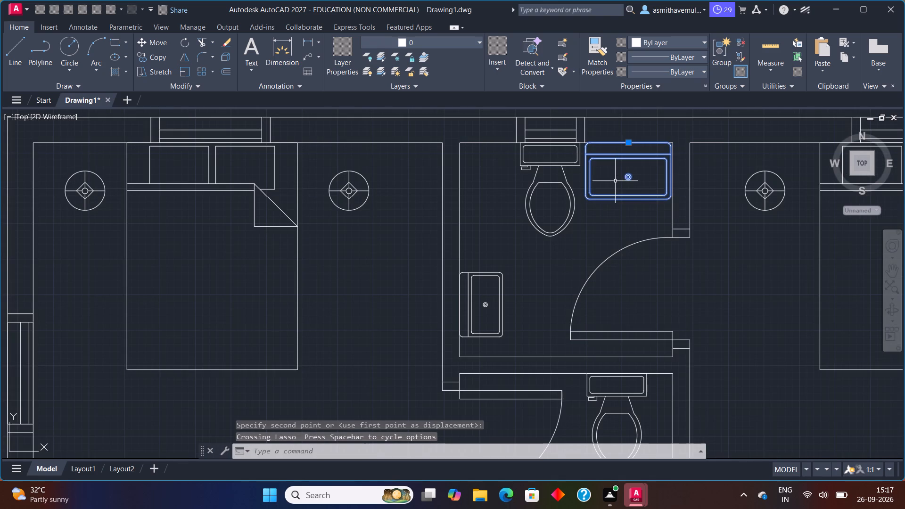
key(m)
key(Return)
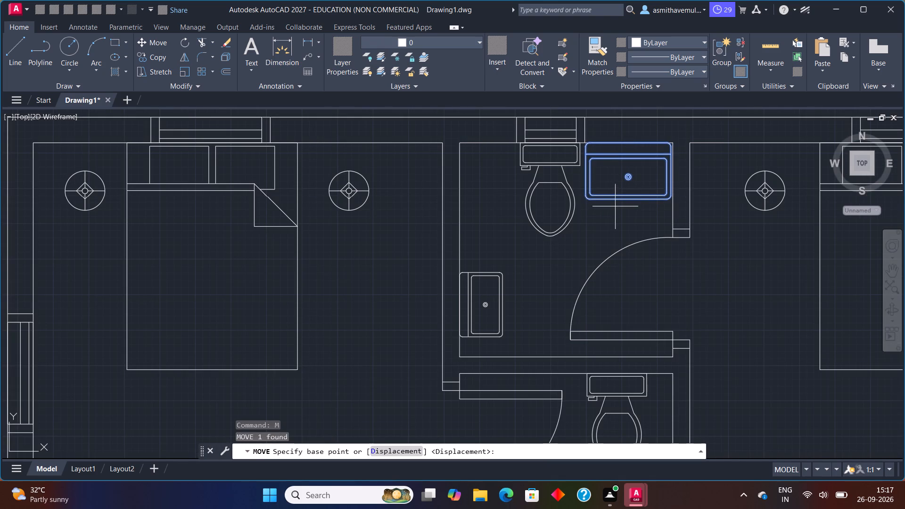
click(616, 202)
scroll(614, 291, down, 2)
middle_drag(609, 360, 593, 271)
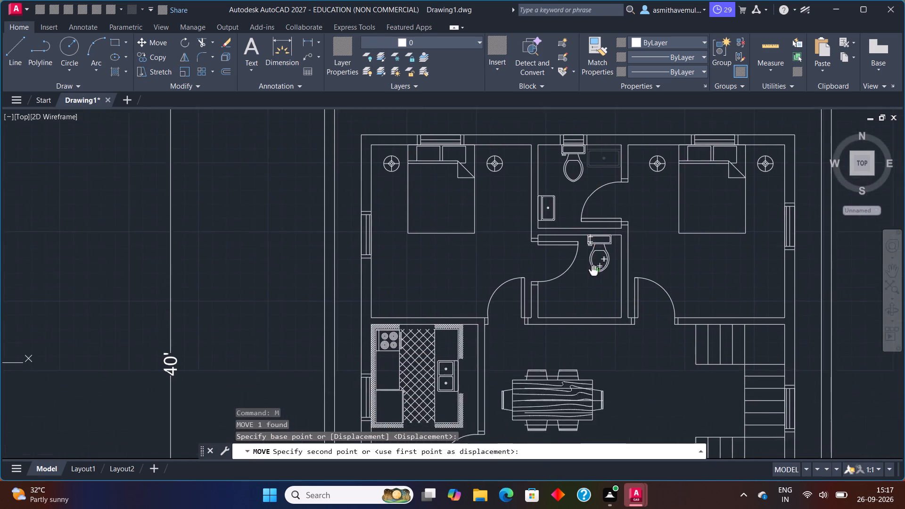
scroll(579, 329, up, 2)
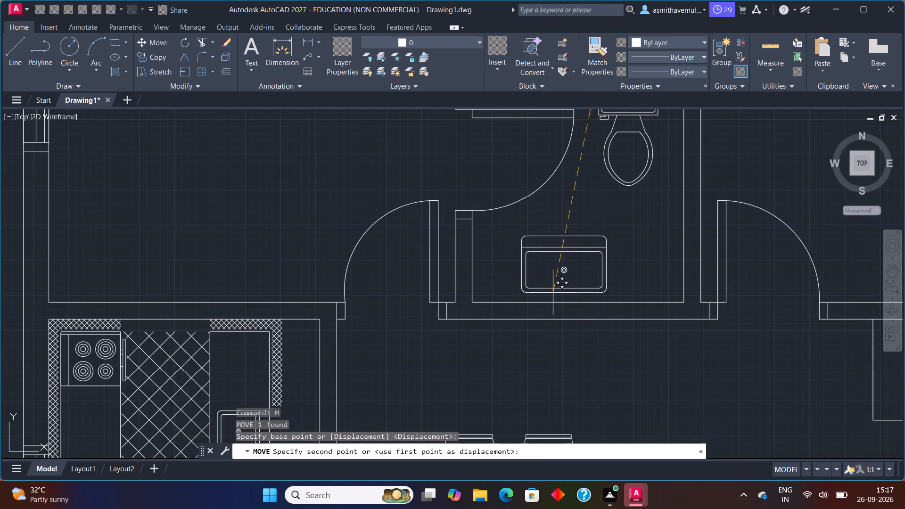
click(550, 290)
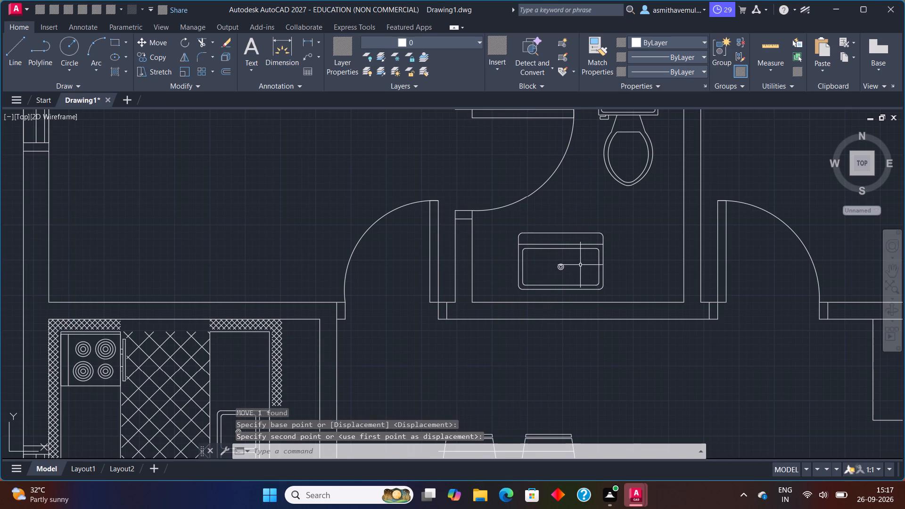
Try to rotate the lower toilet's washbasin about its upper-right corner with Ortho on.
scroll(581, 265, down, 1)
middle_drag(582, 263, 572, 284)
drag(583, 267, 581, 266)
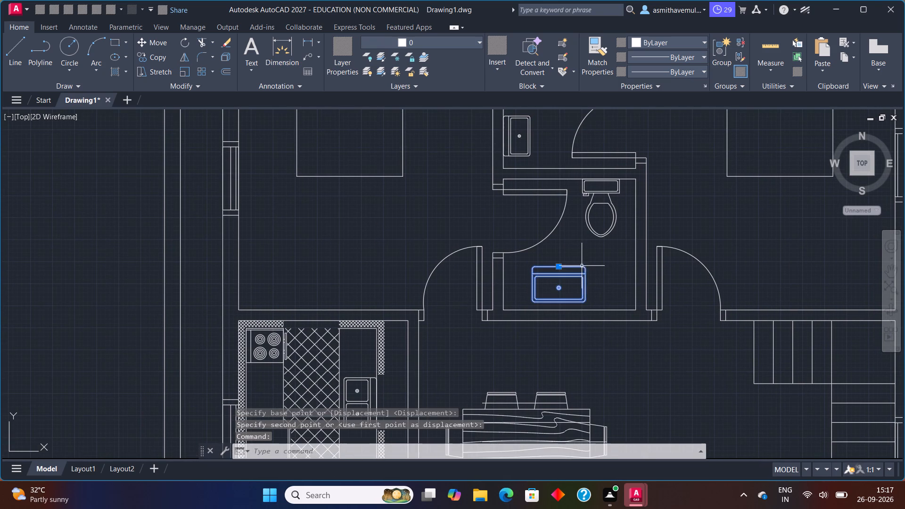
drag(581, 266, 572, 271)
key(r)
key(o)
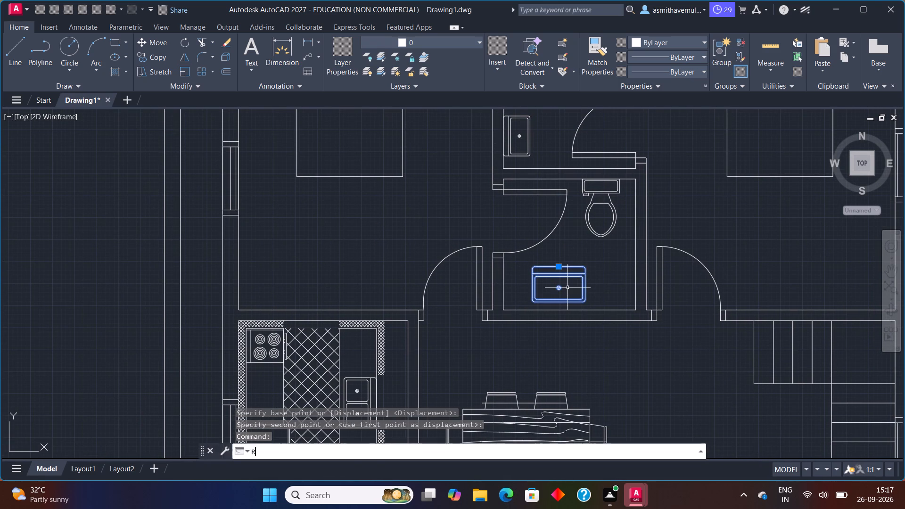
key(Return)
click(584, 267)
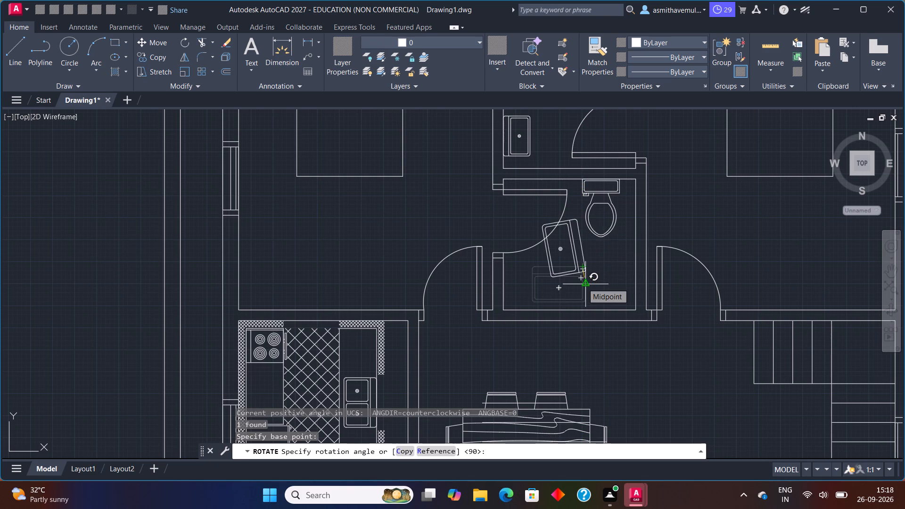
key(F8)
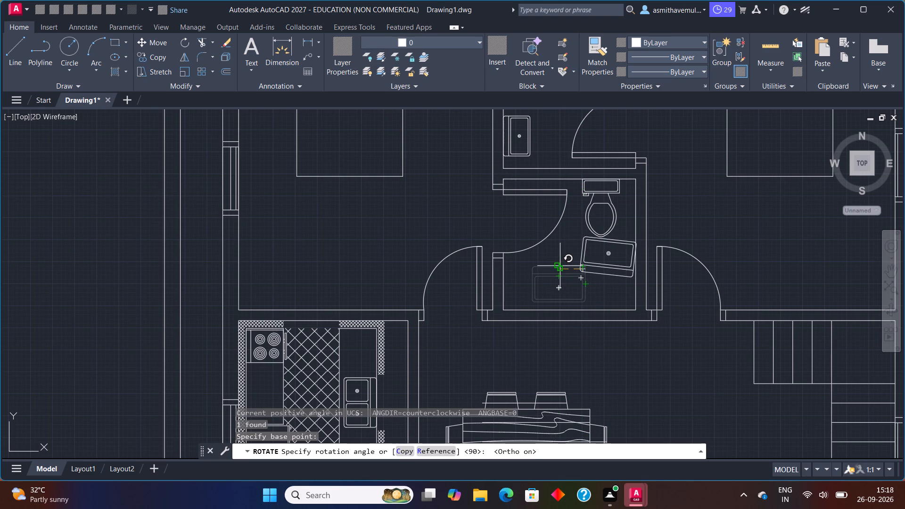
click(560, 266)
Erase the tilted washbasin in the lower toilet.
click(585, 266)
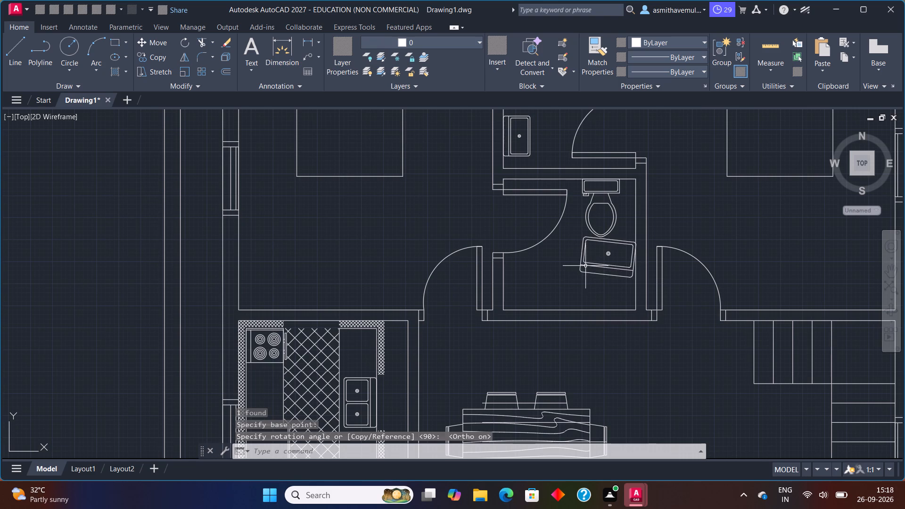
key(Delete)
Copy the washbasin block outside the plan to the empty space on its left, just below the round lamp symbol.
scroll(604, 259, down, 3)
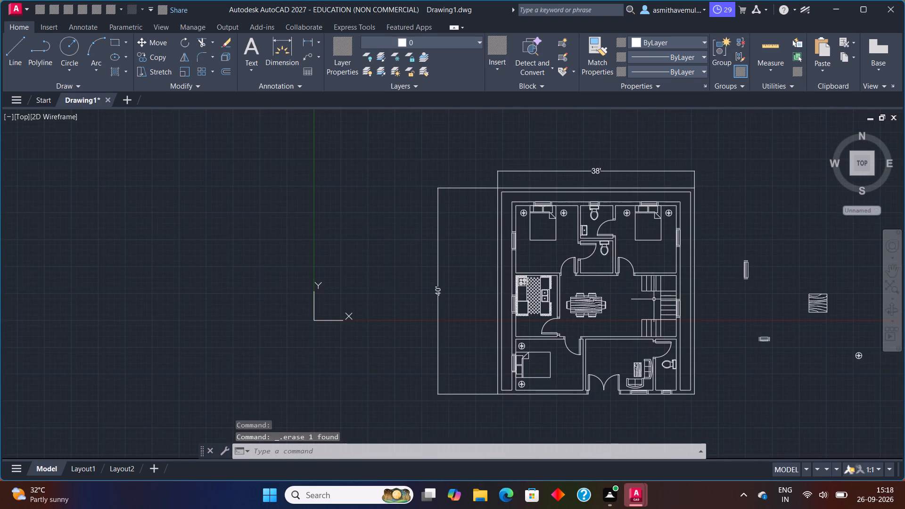
middle_drag(654, 300, 553, 260)
scroll(844, 353, up, 2)
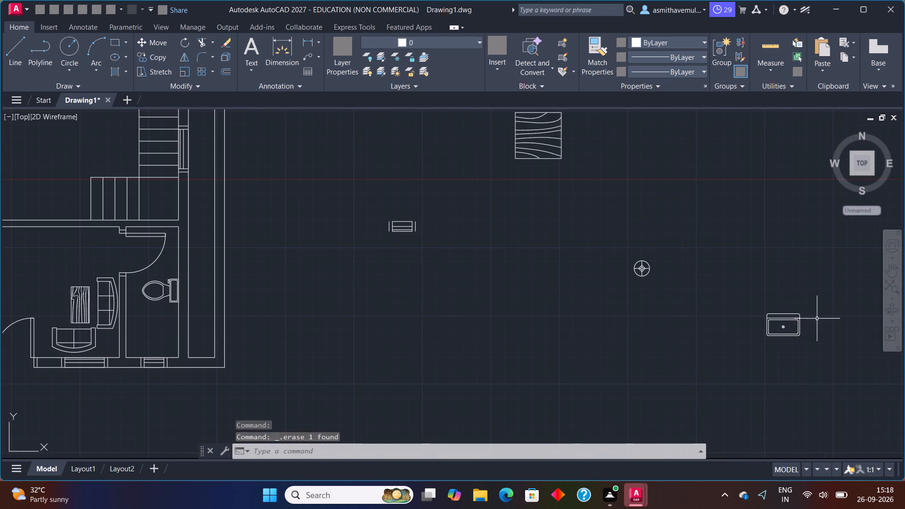
drag(814, 313, 755, 383)
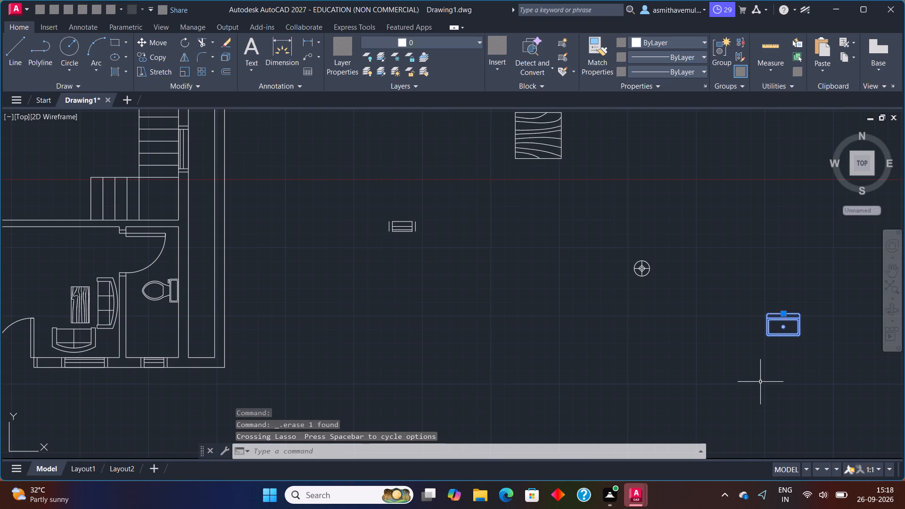
text(CO)
text(PY)
key(Return)
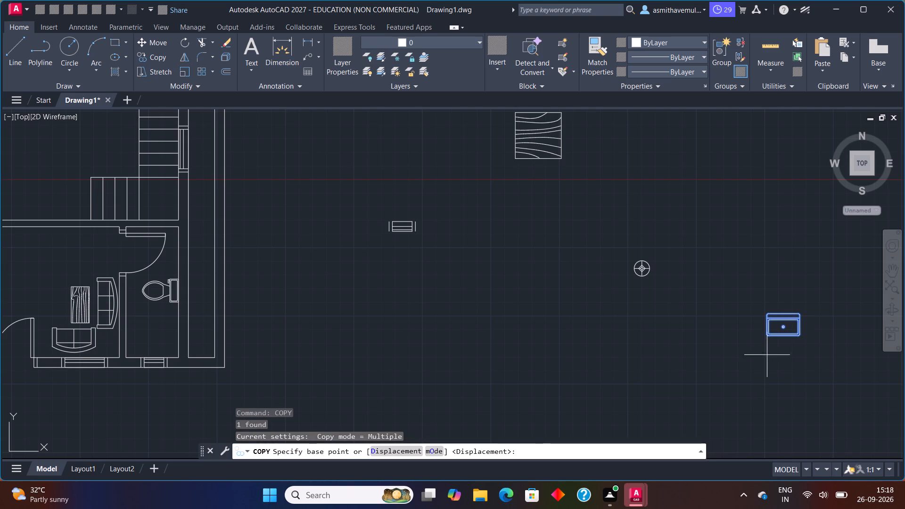
click(766, 317)
click(654, 322)
key(Escape)
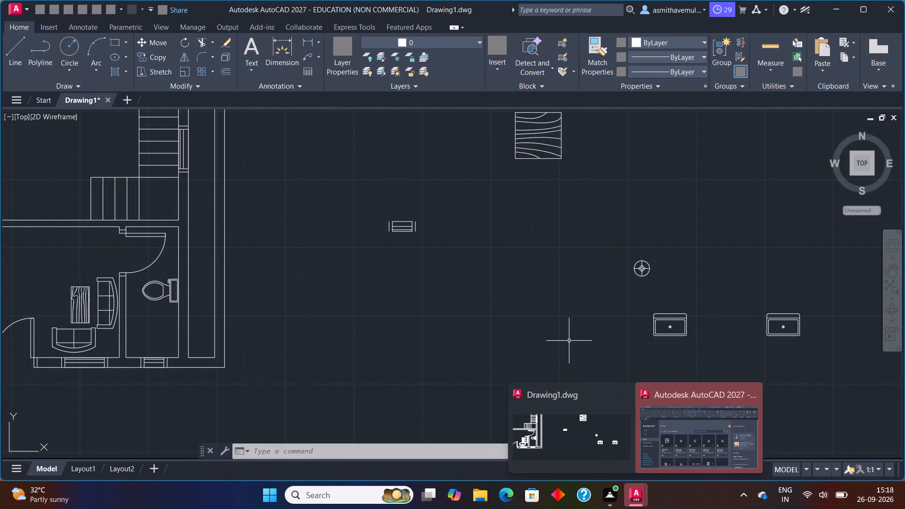
Rotate the copied washbasin below the round lamp symbol 180° about its upper-right corner.
scroll(661, 320, up, 1)
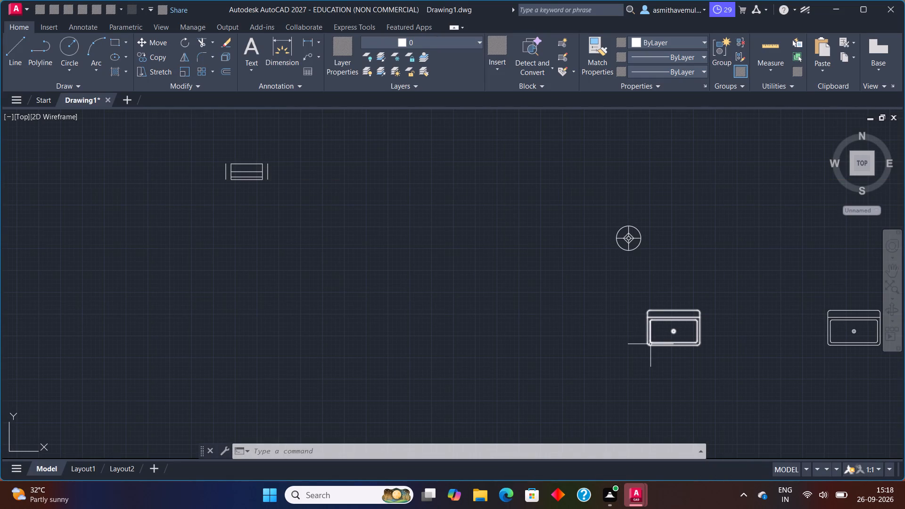
text(RO)
key(Return)
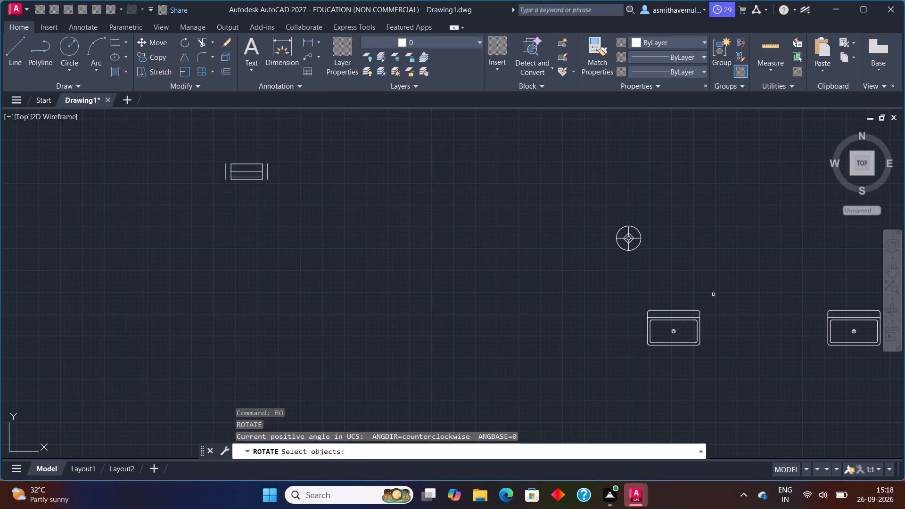
drag(712, 291, 629, 371)
key(Return)
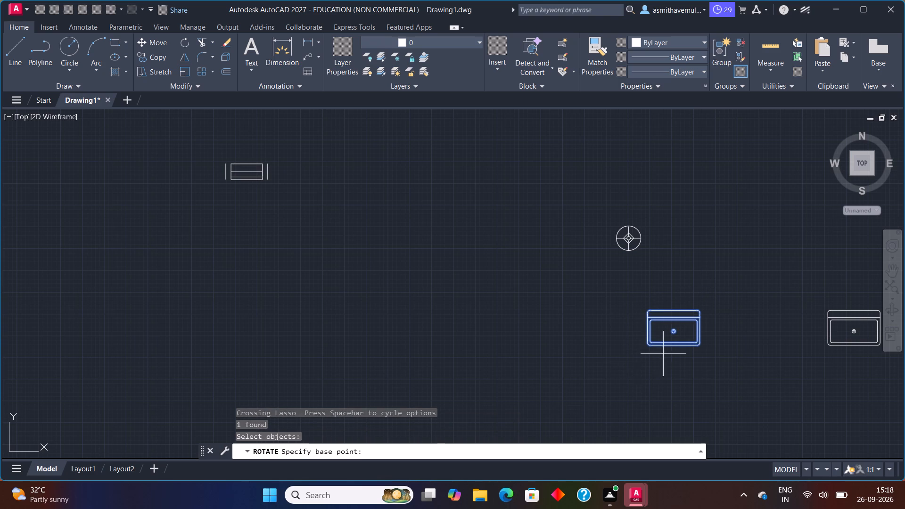
click(698, 310)
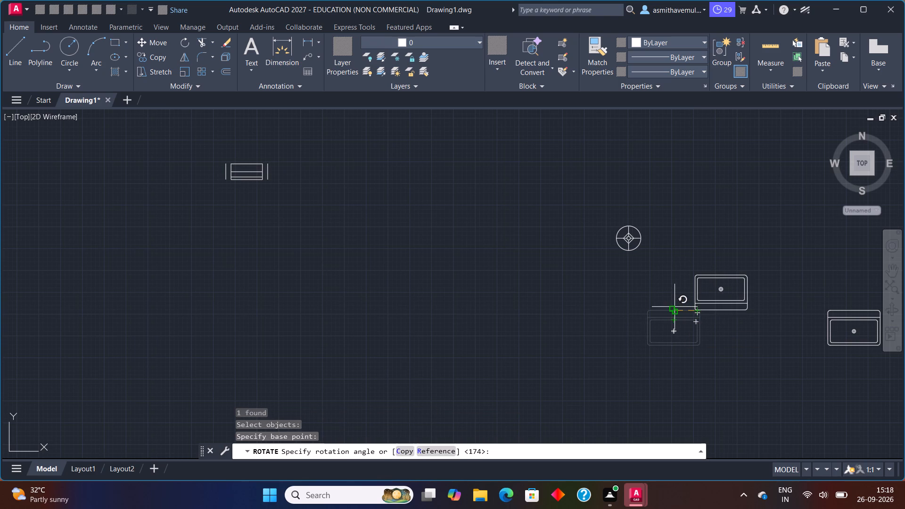
click(675, 307)
Scale the rotated washbasin down freehand about its lower-left corner.
drag(734, 266, 708, 321)
text(SC)
text(ALE)
key(Return)
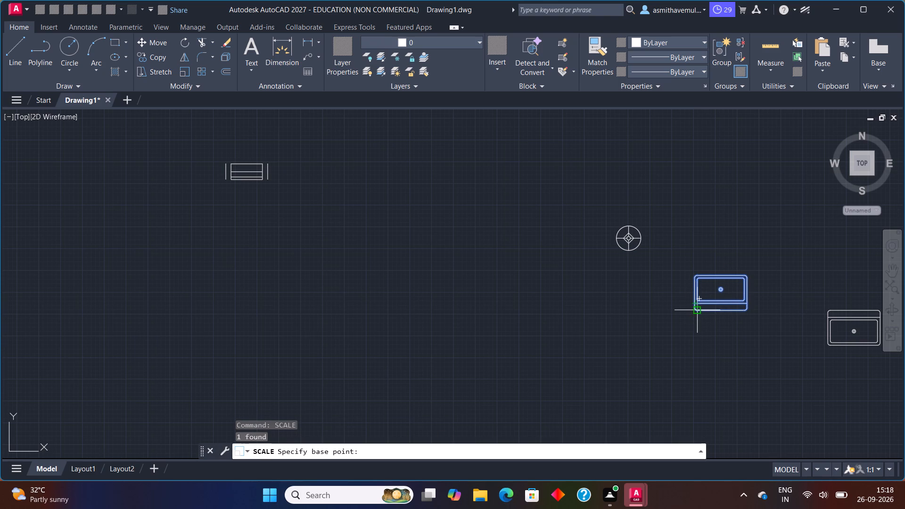
click(699, 312)
click(688, 331)
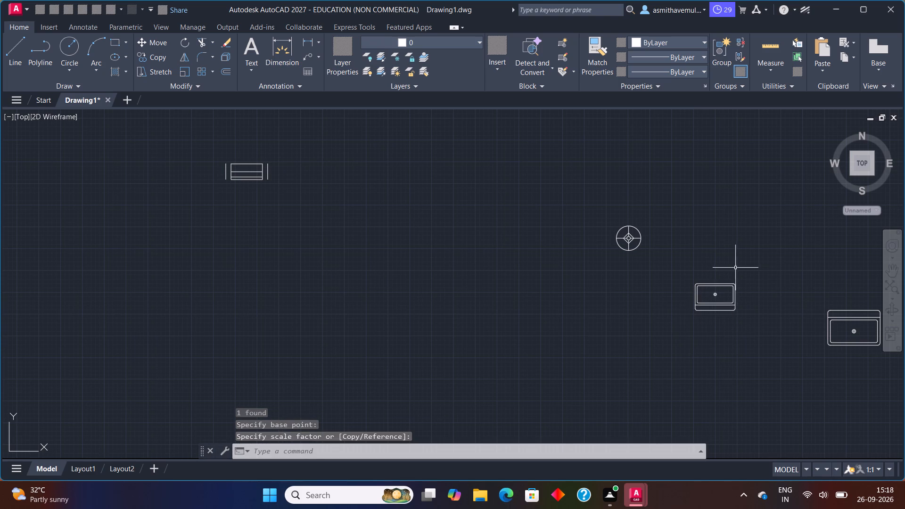
Move the smaller washbasin into the toilet above the dining area, with its back against the bottom wall, left of the wall's centre.
drag(732, 268, 683, 361)
key(m)
key(Return)
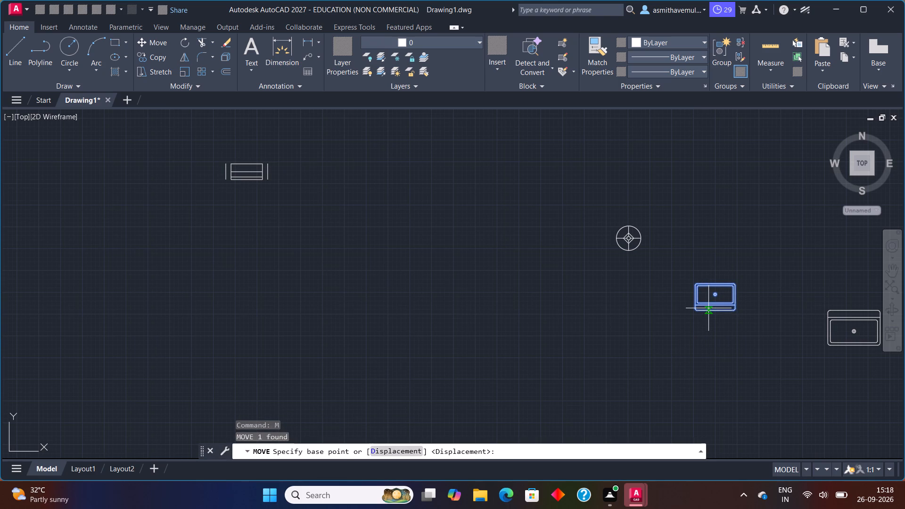
click(708, 309)
scroll(471, 313, down, 2)
middle_drag(444, 307, 661, 341)
key(F8)
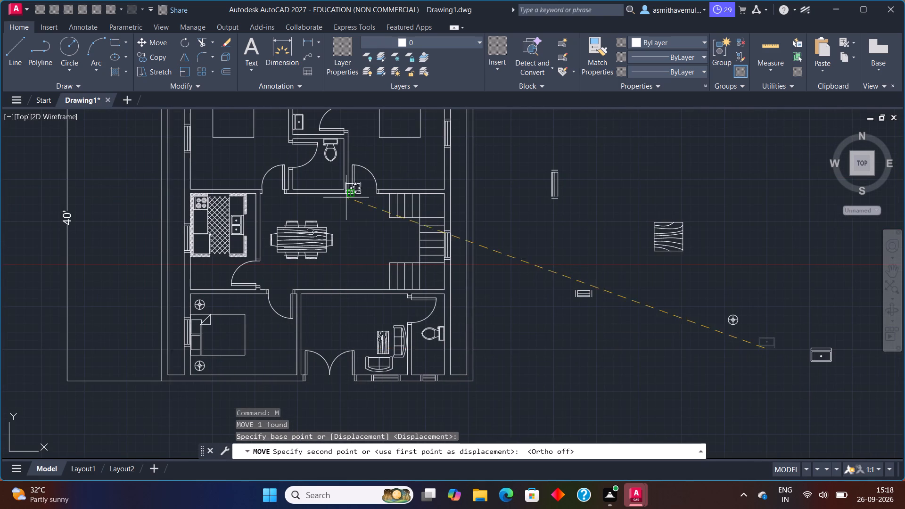
scroll(314, 191, up, 3)
middle_drag(304, 189, 303, 189)
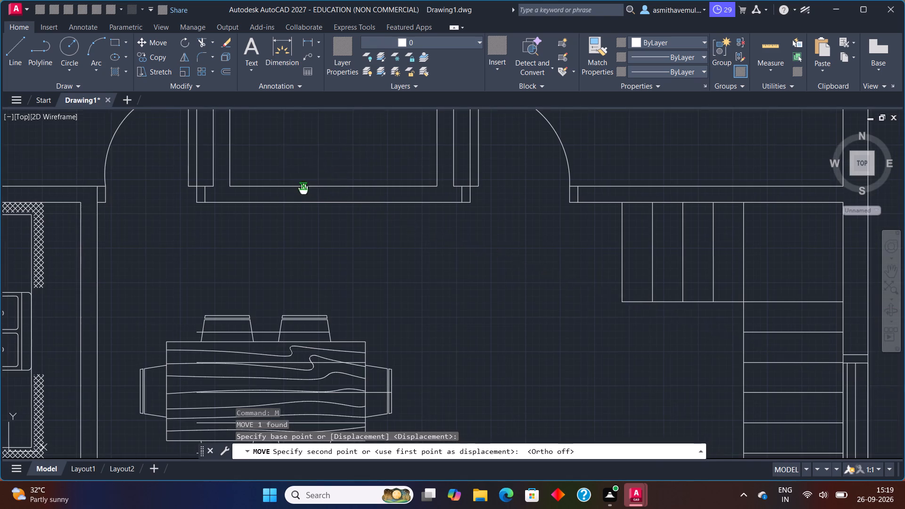
middle_drag(303, 189, 259, 259)
scroll(237, 245, up, 2)
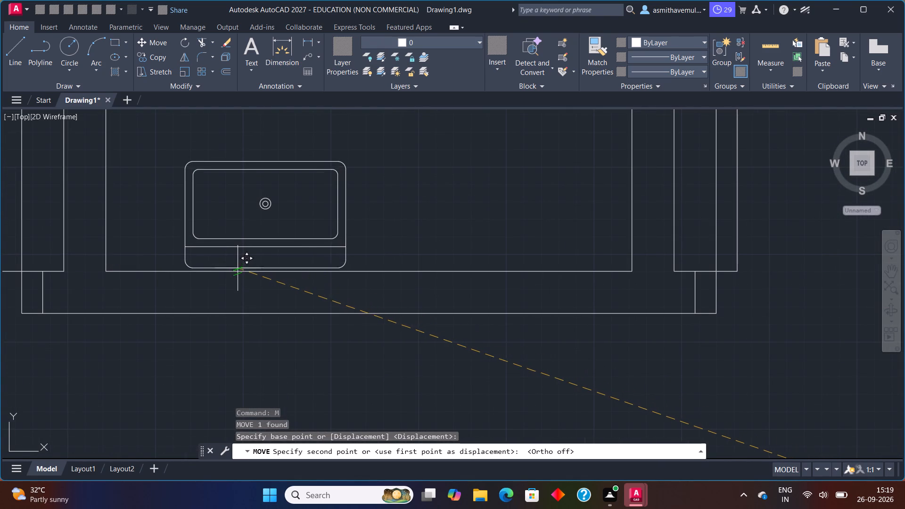
click(238, 272)
Rotate the remaining washbasin outside the plan 270° about the midpoint of its top edge, using Ortho.
scroll(326, 263, down, 3)
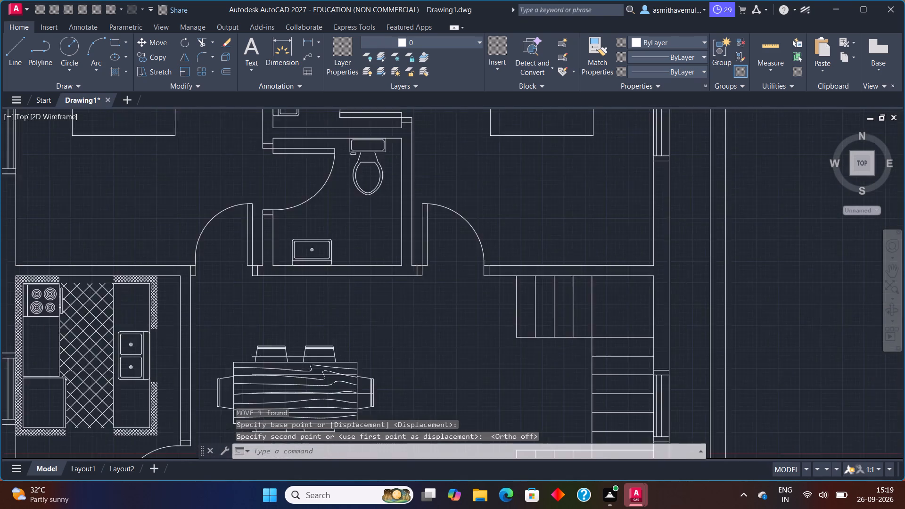
scroll(327, 264, down, 1)
scroll(378, 289, down, 2)
middle_drag(385, 331, 359, 228)
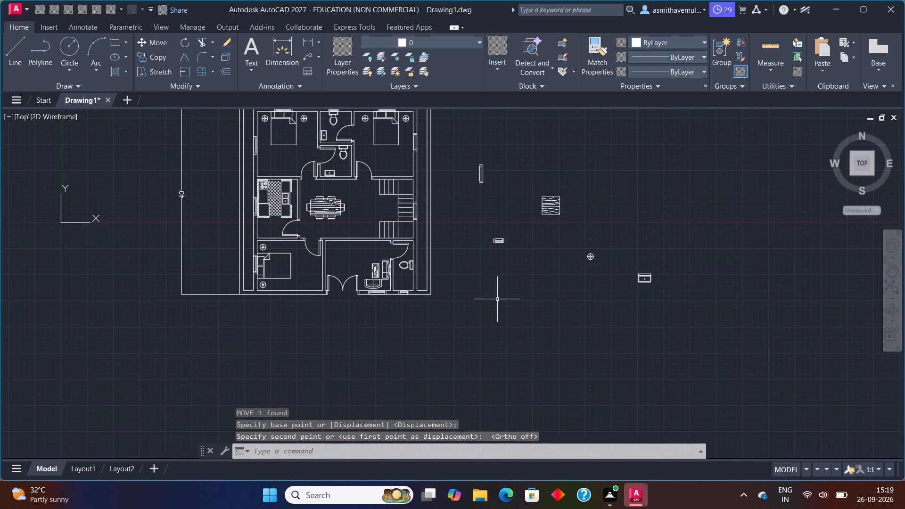
scroll(501, 314, up, 1)
drag(744, 232, 735, 301)
text(RO)
key(Return)
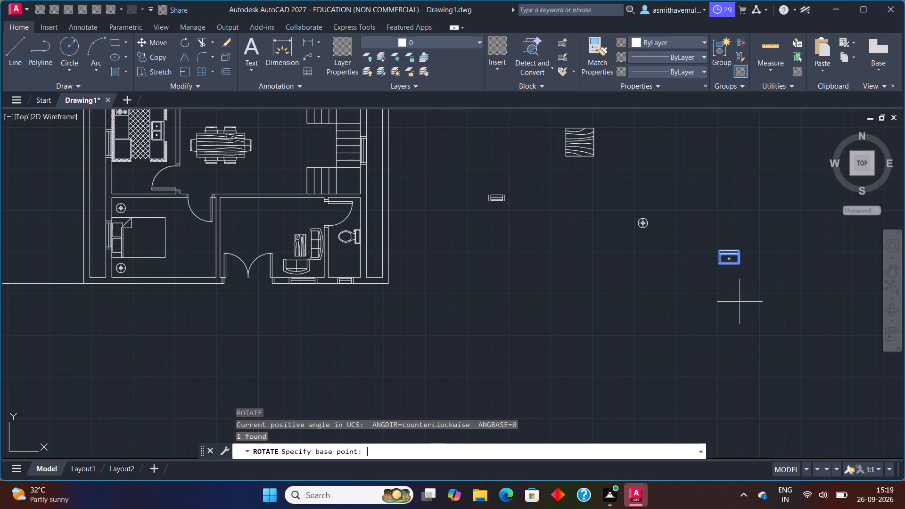
scroll(728, 256, up, 1)
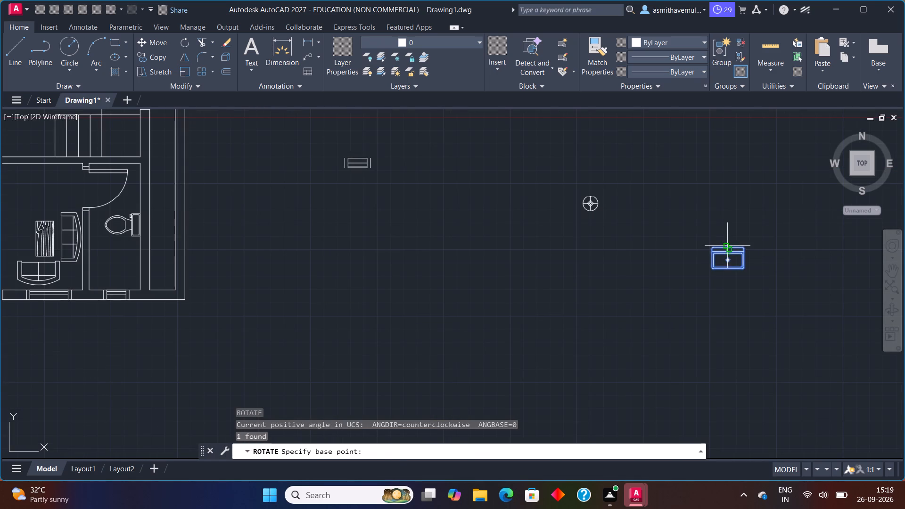
click(727, 246)
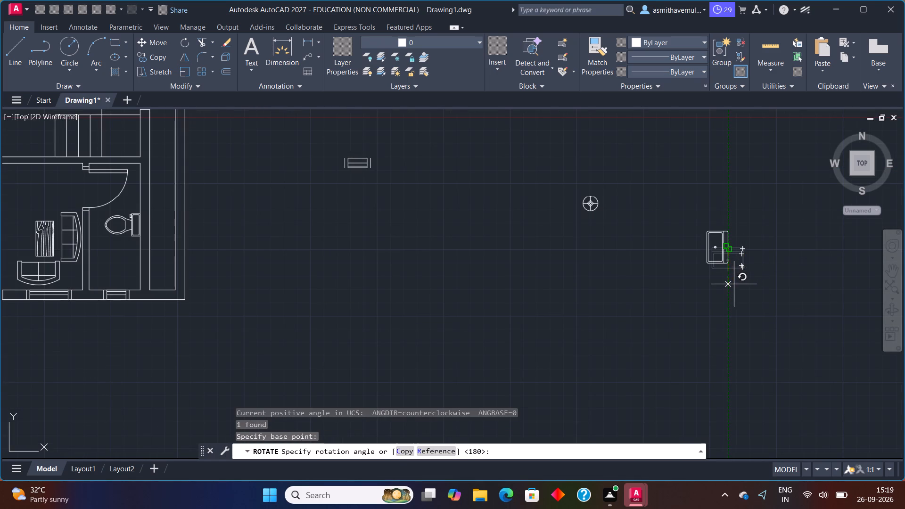
key(F6)
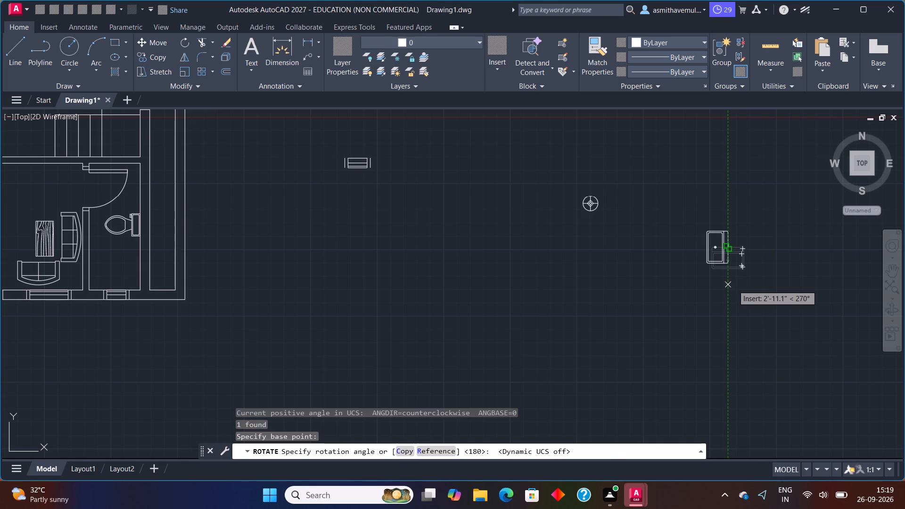
key(F6)
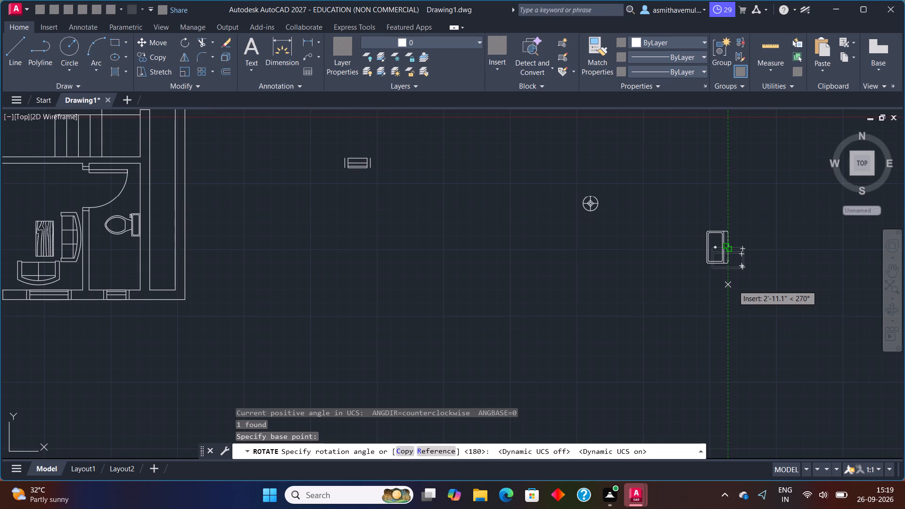
key(F8)
click(733, 285)
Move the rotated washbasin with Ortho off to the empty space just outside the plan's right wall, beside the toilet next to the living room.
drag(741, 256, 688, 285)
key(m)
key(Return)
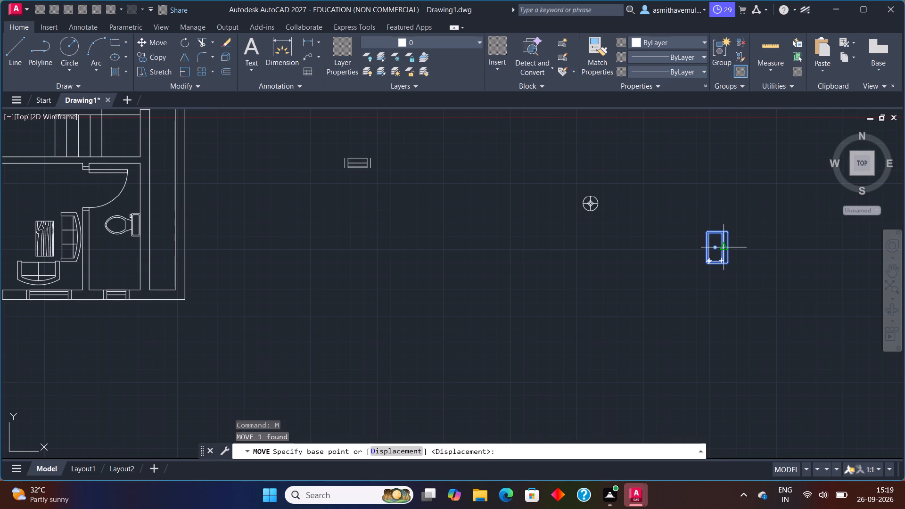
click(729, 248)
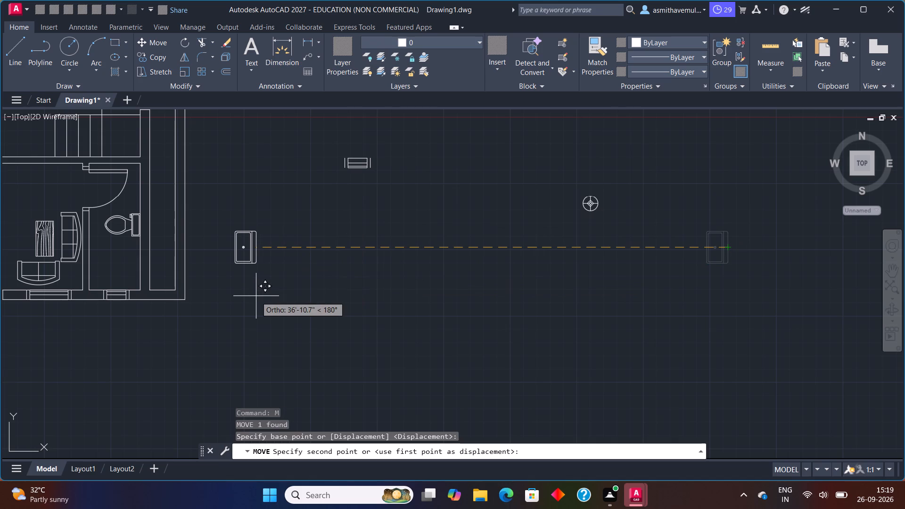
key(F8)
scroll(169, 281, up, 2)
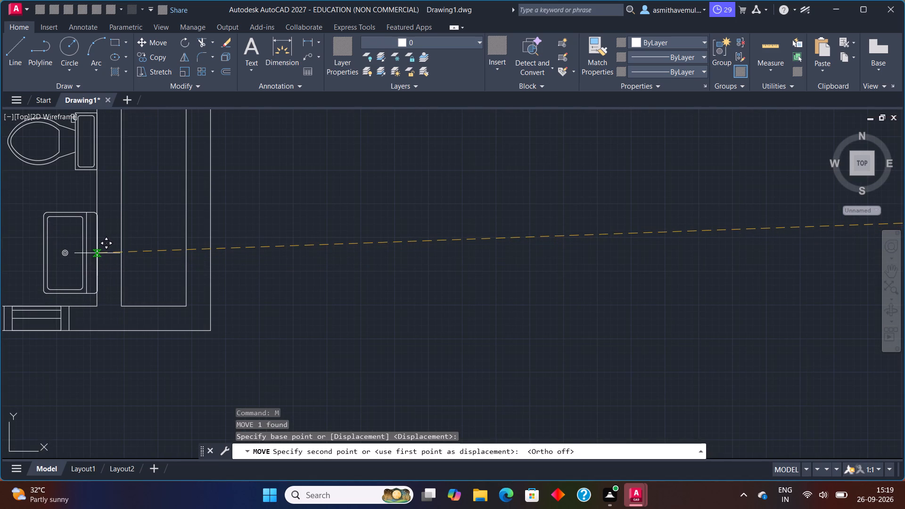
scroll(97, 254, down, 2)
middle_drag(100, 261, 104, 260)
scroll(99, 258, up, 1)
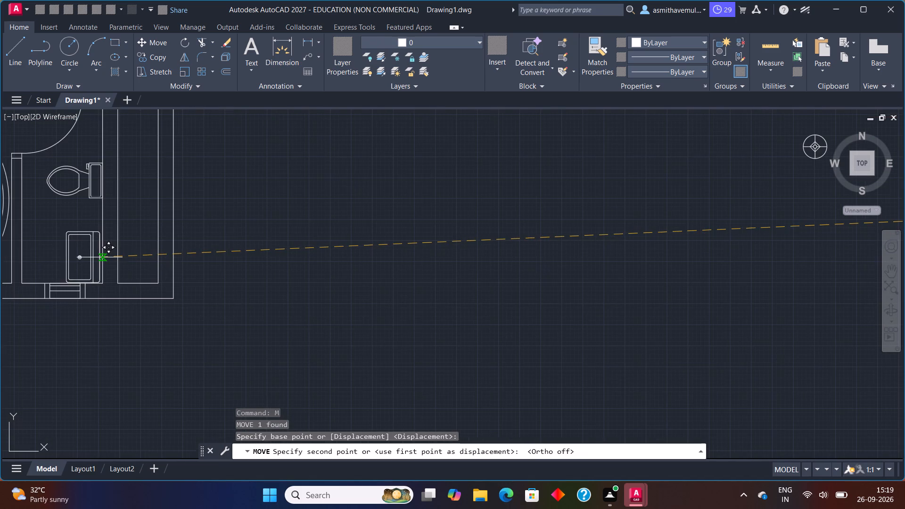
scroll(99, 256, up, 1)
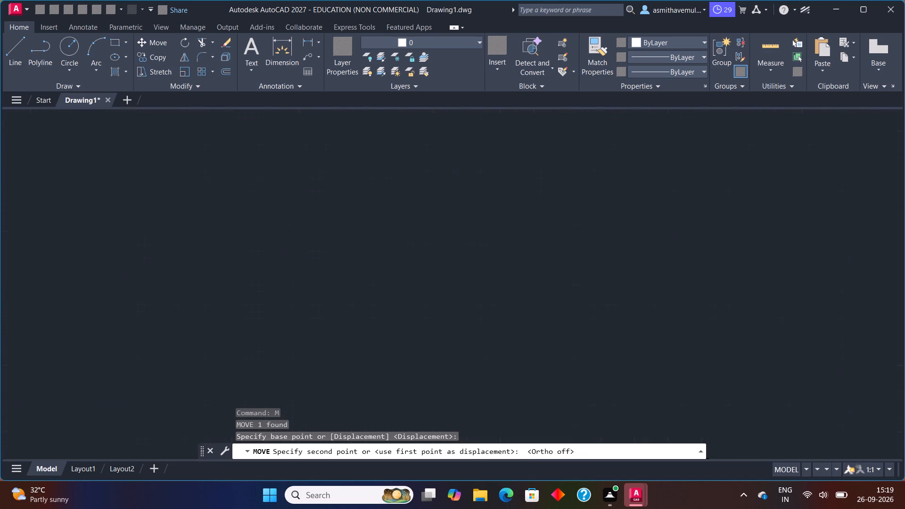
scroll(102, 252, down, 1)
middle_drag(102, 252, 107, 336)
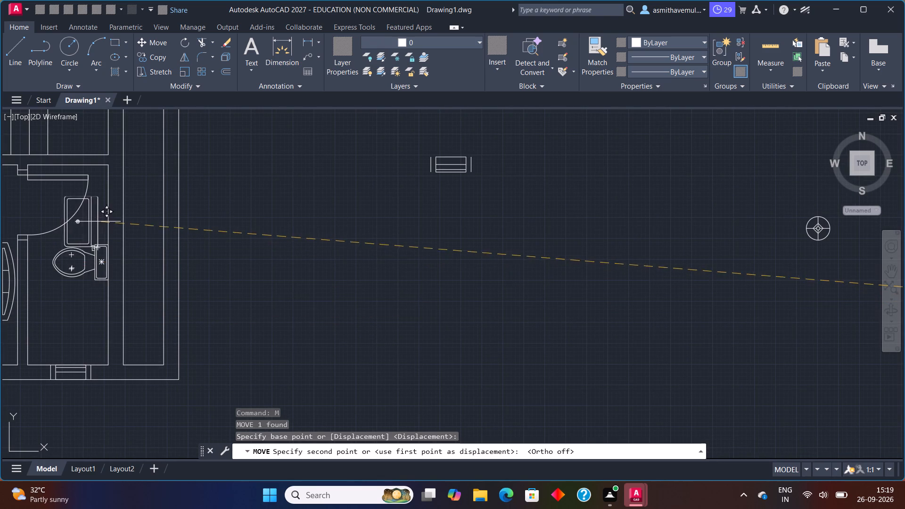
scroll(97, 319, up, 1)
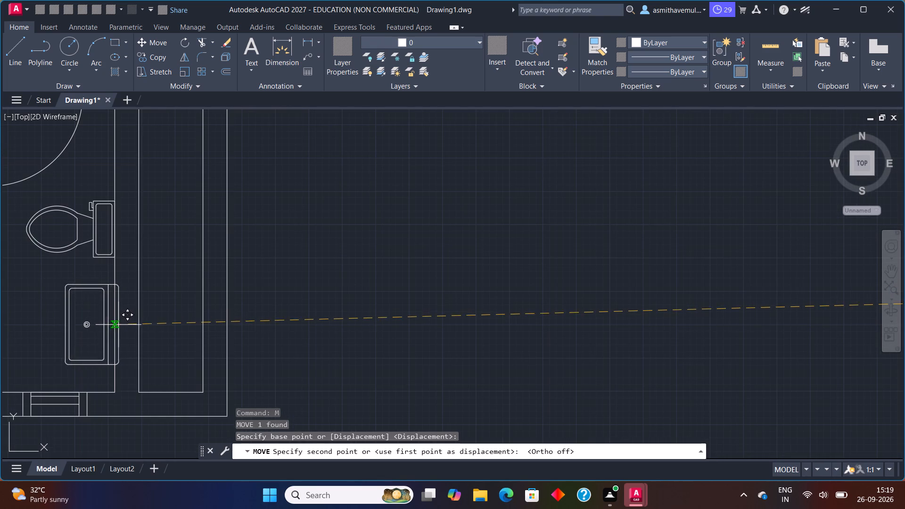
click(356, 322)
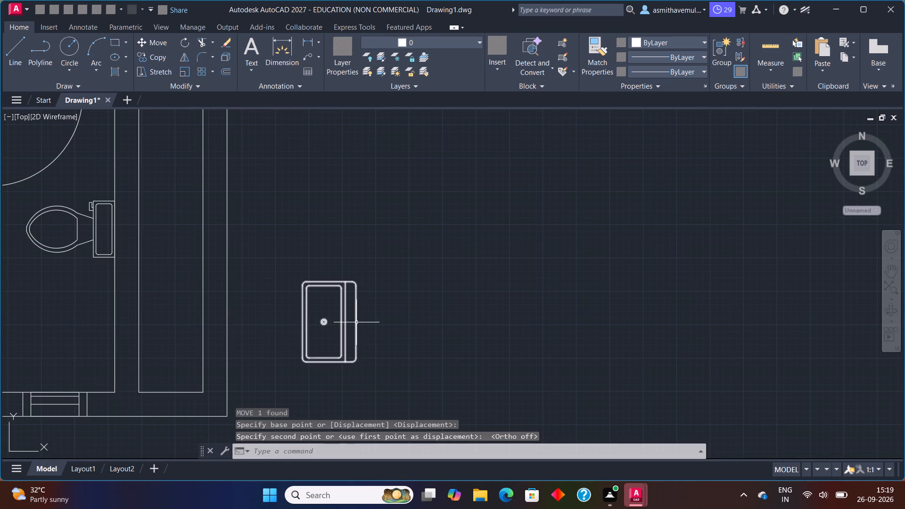
Rotate the washbasin beside the plan's outer wall another 270° about a point on its right edge, with Ortho on.
key(r)
key(o)
key(Return)
drag(378, 314, 294, 374)
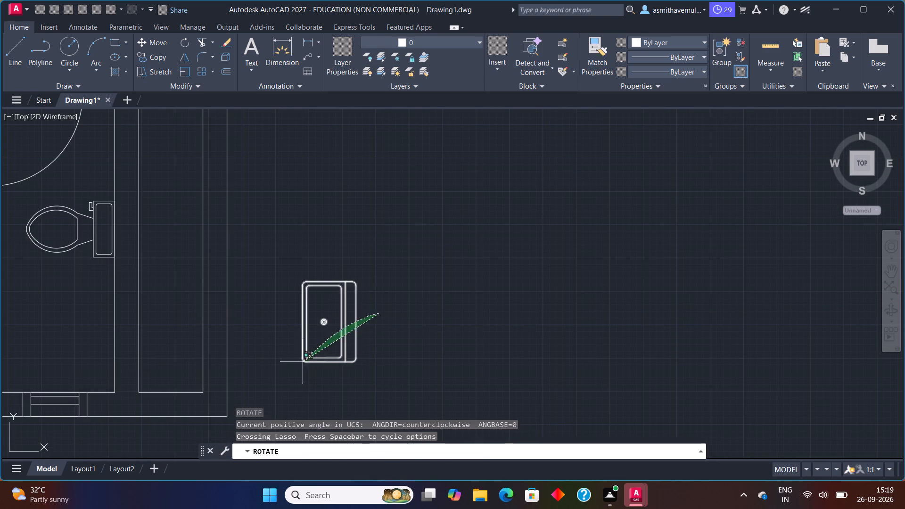
drag(294, 374, 284, 398)
key(Return)
key(F8)
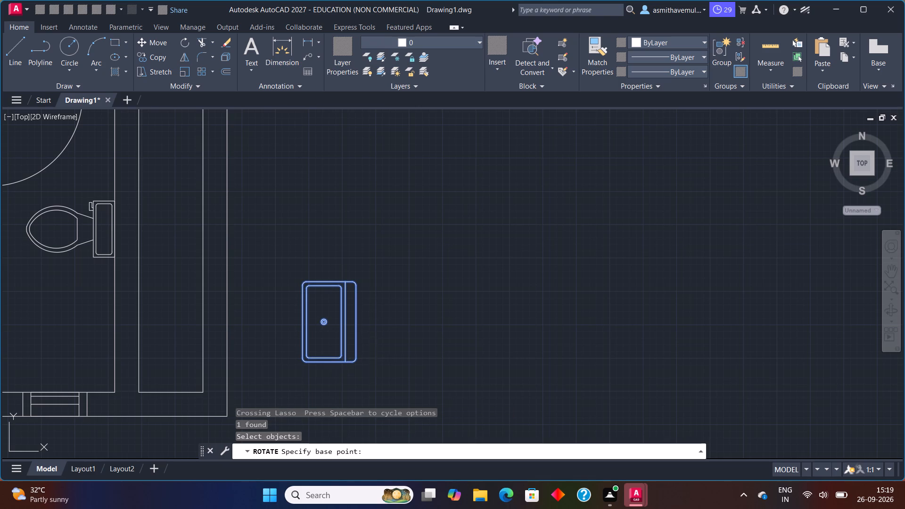
click(358, 295)
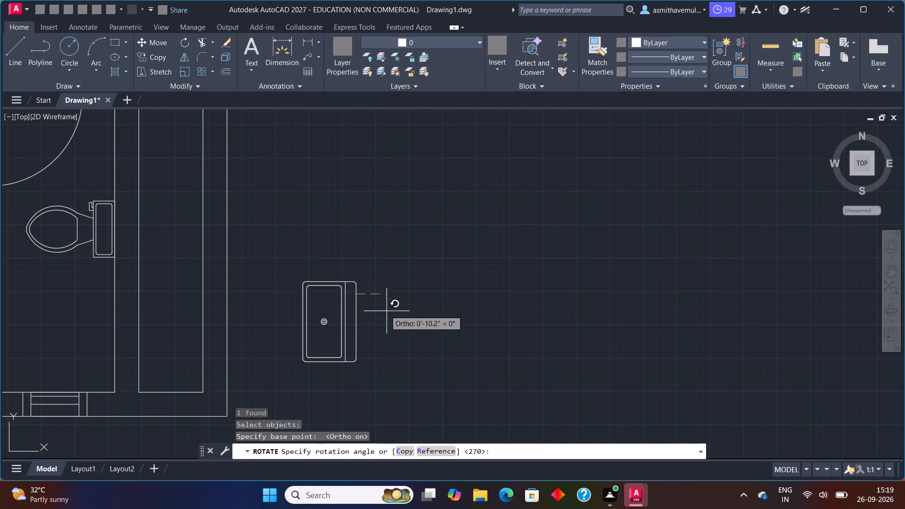
click(388, 331)
Move the washbasin into the toilet next to the living room, with its back against the bottom wall above the window.
drag(387, 203, 329, 273)
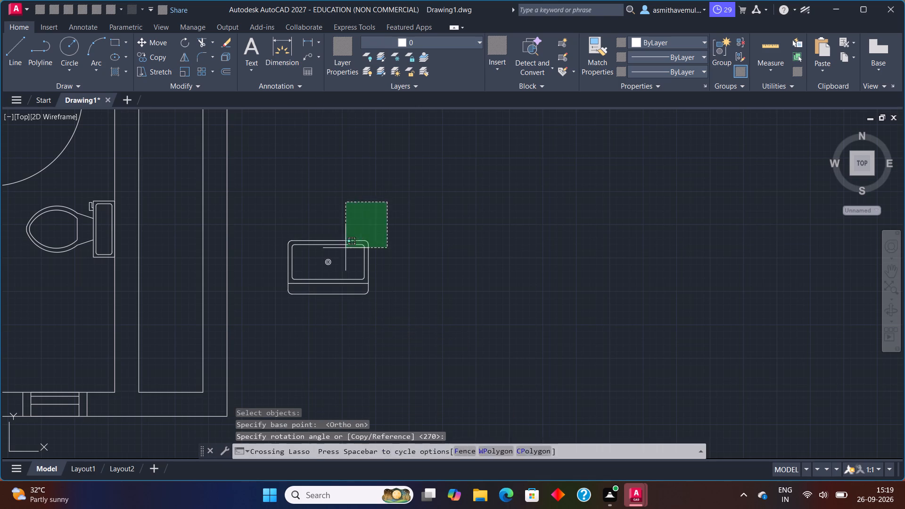
drag(329, 273, 319, 341)
key(m)
key(Return)
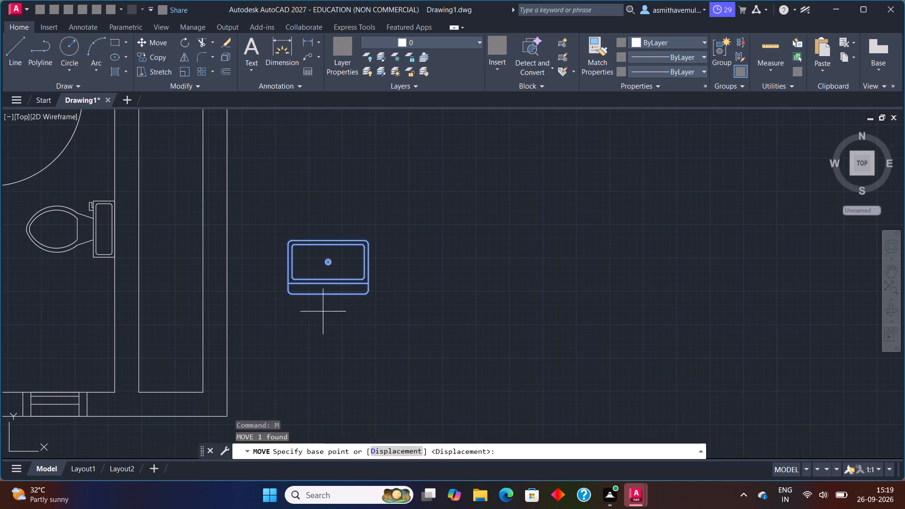
click(327, 296)
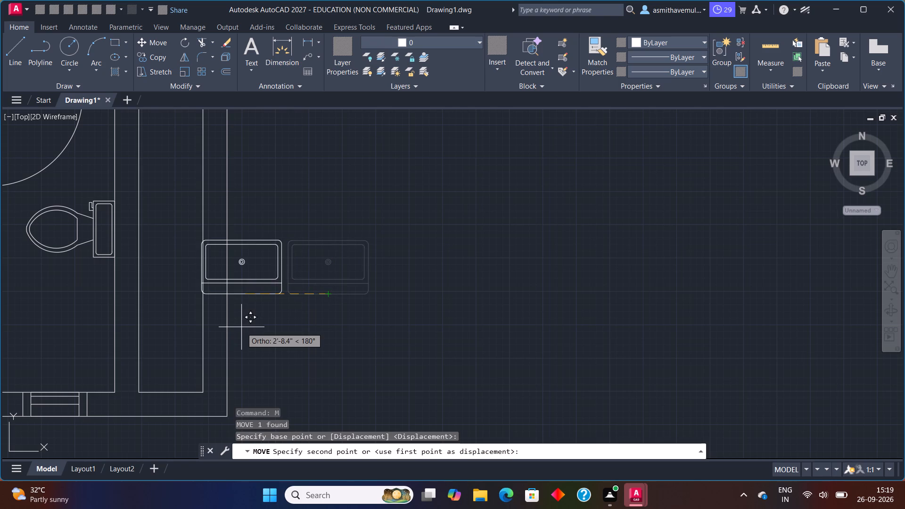
key(F8)
scroll(74, 345, up, 1)
middle_drag(74, 345, 74, 344)
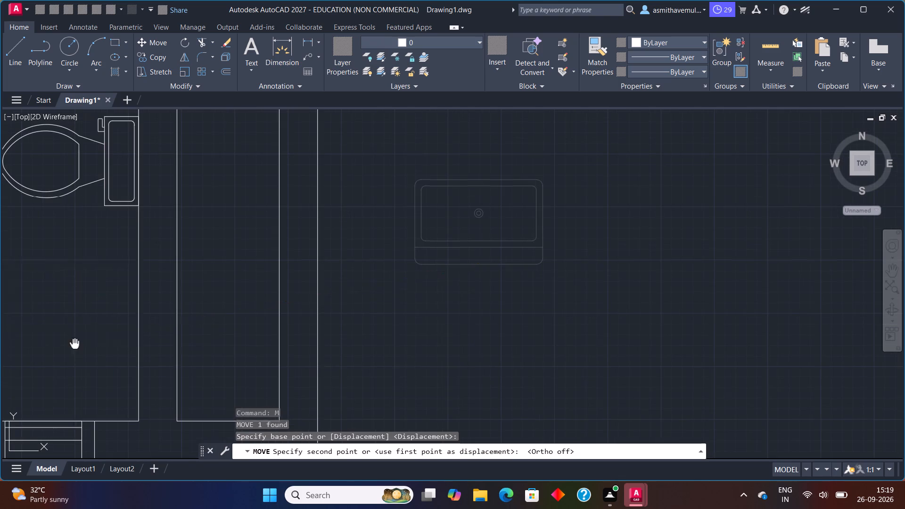
middle_drag(74, 344, 326, 262)
scroll(311, 283, down, 1)
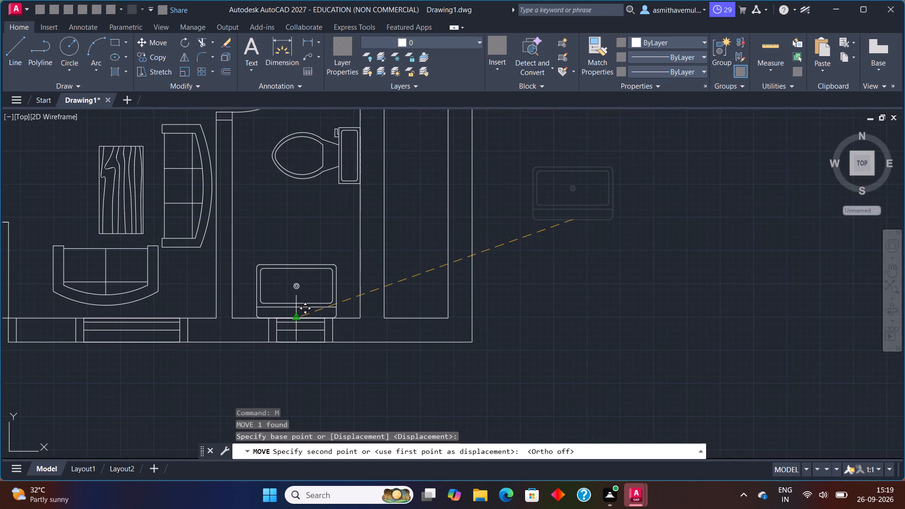
click(302, 317)
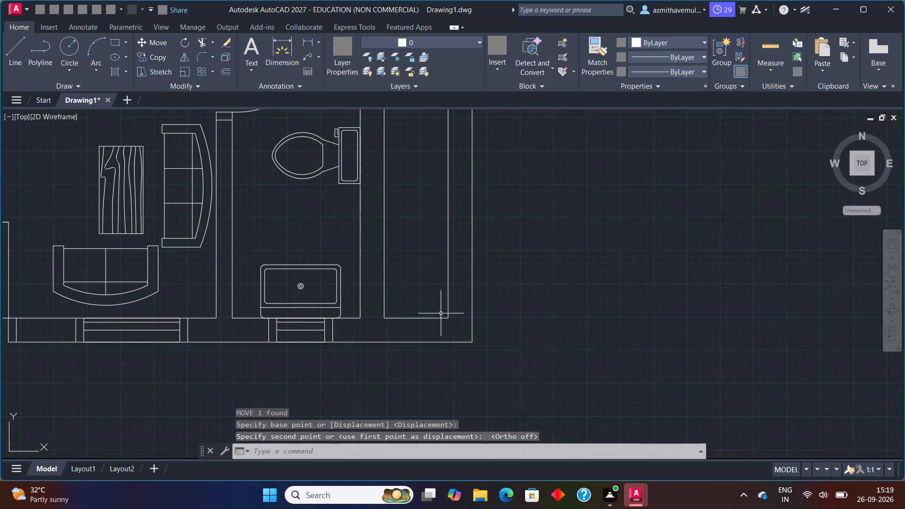
scroll(496, 312, down, 3)
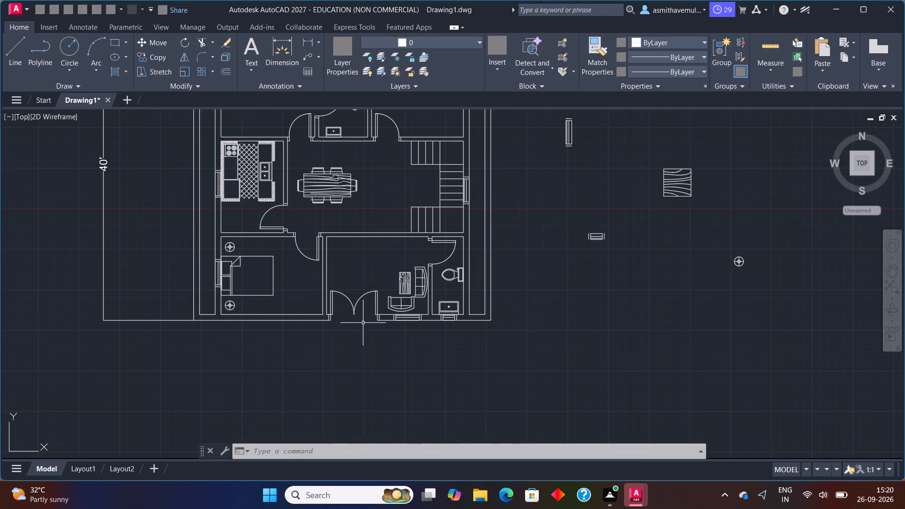
Erase all the leftover symbols, hatched square and stray short lines lying in the empty space outside the plan's right wall.
scroll(363, 323, down, 1)
scroll(480, 246, up, 1)
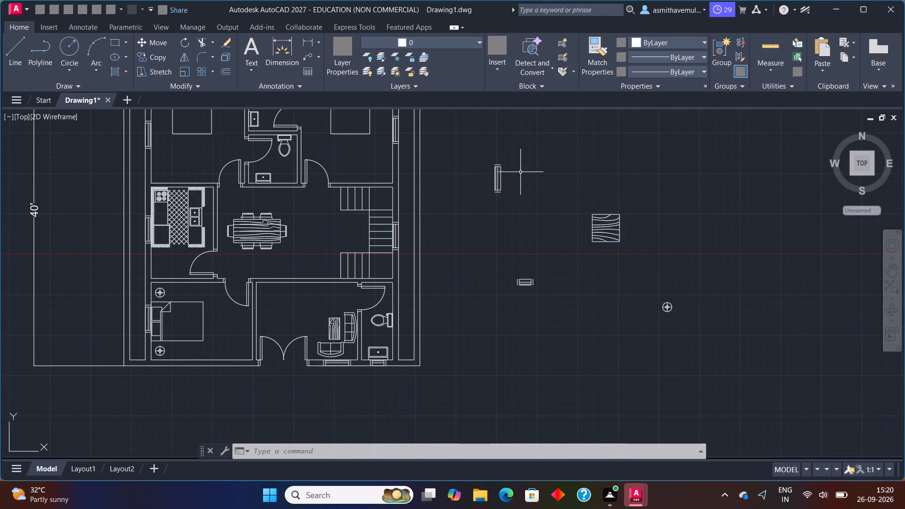
drag(518, 158, 713, 320)
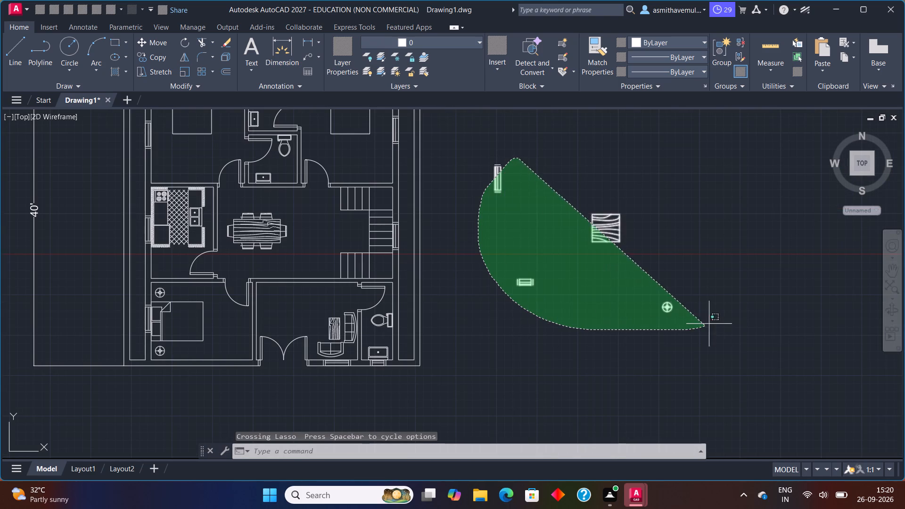
drag(713, 320, 745, 253)
key(Delete)
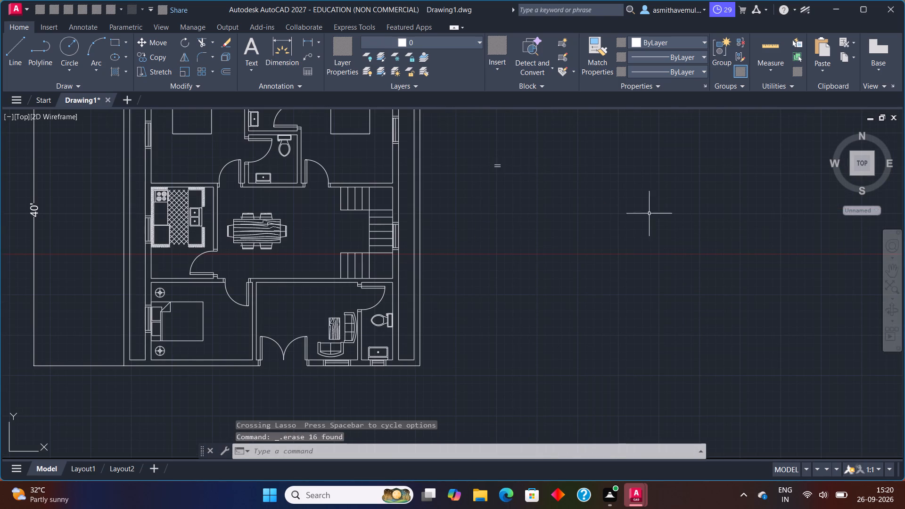
drag(533, 135, 477, 226)
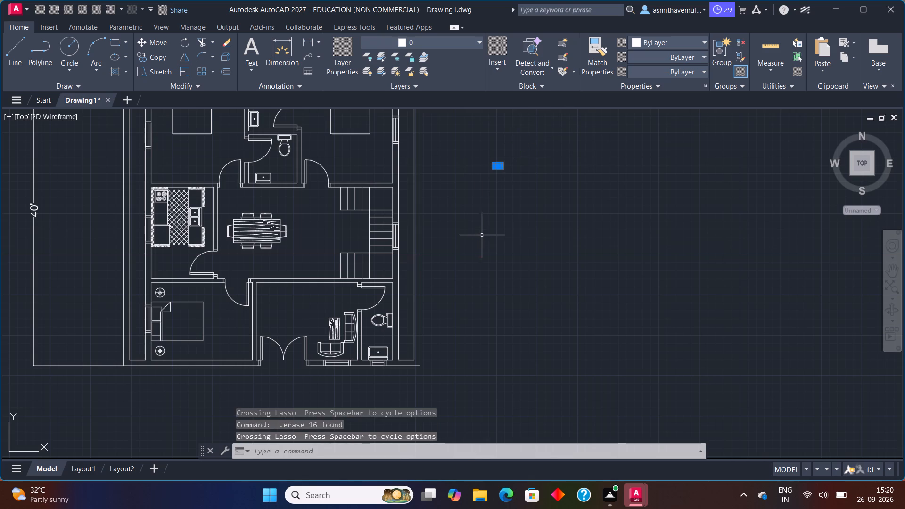
key(Delete)
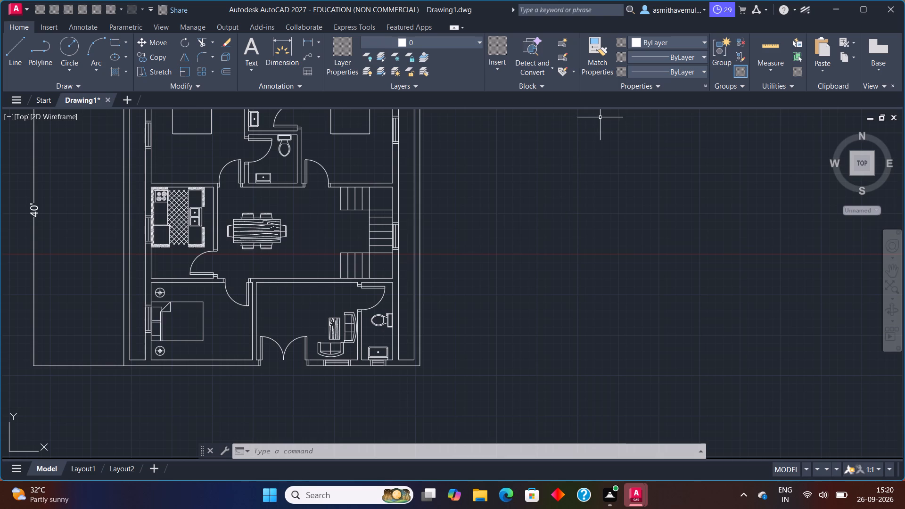
Move the UCS origin away from the plan to the empty area below and to the left of the 40' dimension.
scroll(548, 192, down, 2)
scroll(502, 217, up, 1)
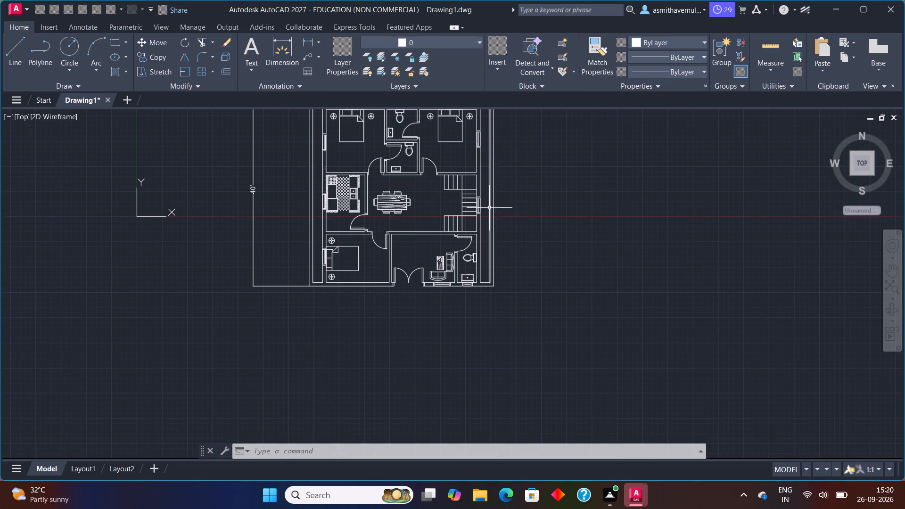
middle_drag(489, 208, 511, 246)
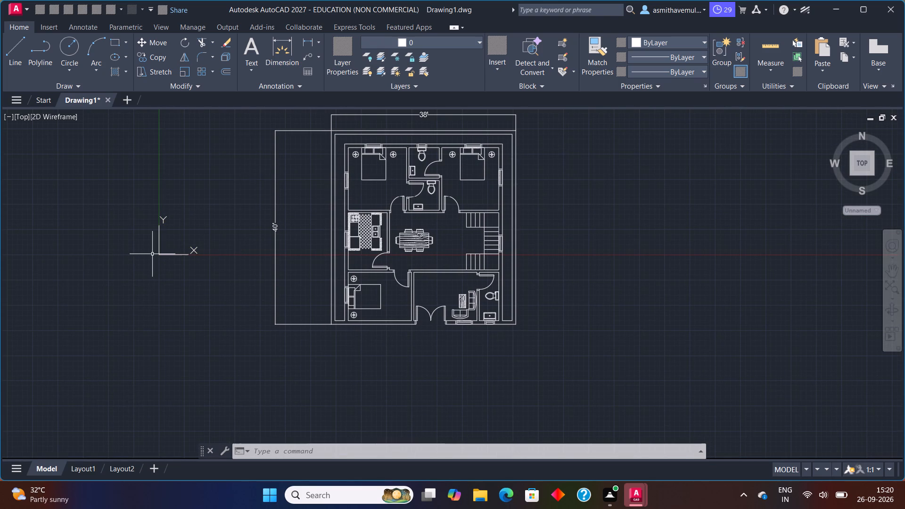
click(158, 256)
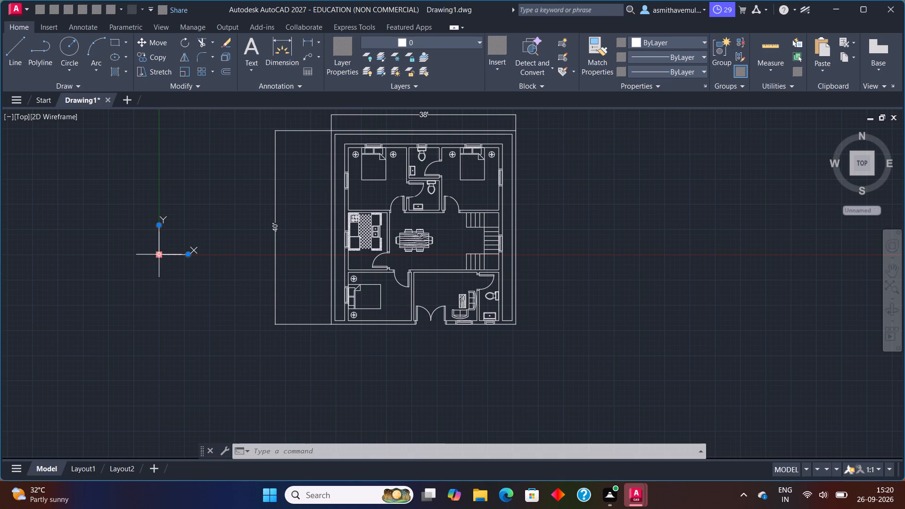
click(159, 254)
click(44, 414)
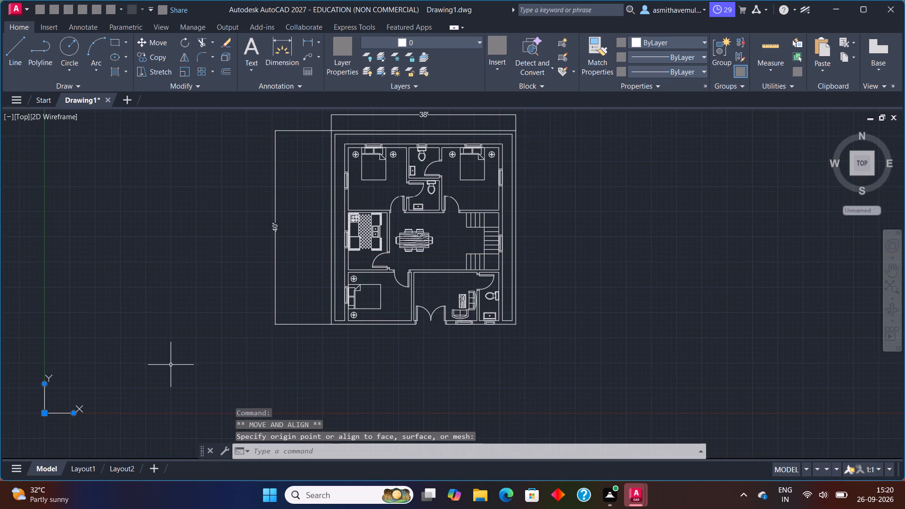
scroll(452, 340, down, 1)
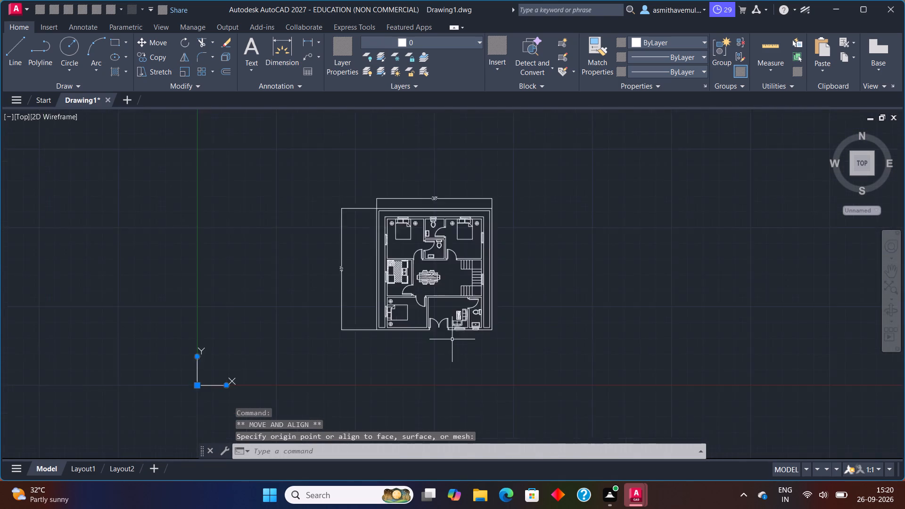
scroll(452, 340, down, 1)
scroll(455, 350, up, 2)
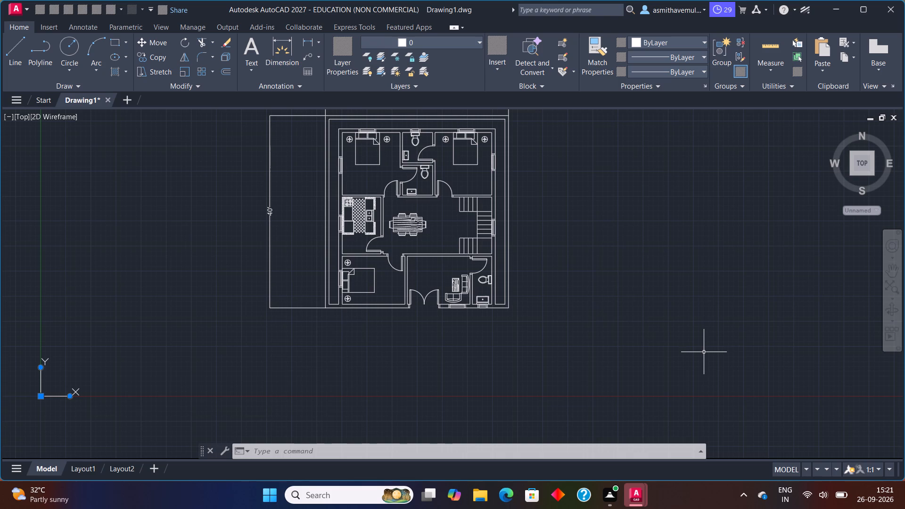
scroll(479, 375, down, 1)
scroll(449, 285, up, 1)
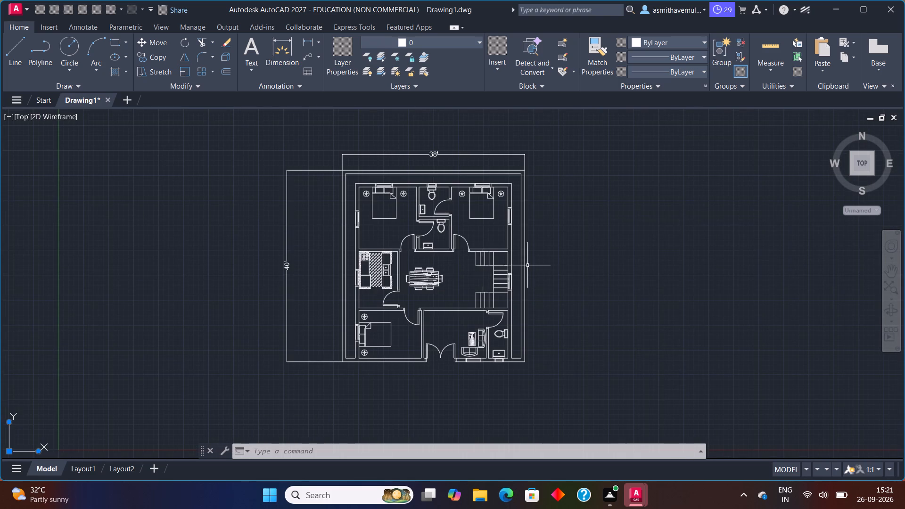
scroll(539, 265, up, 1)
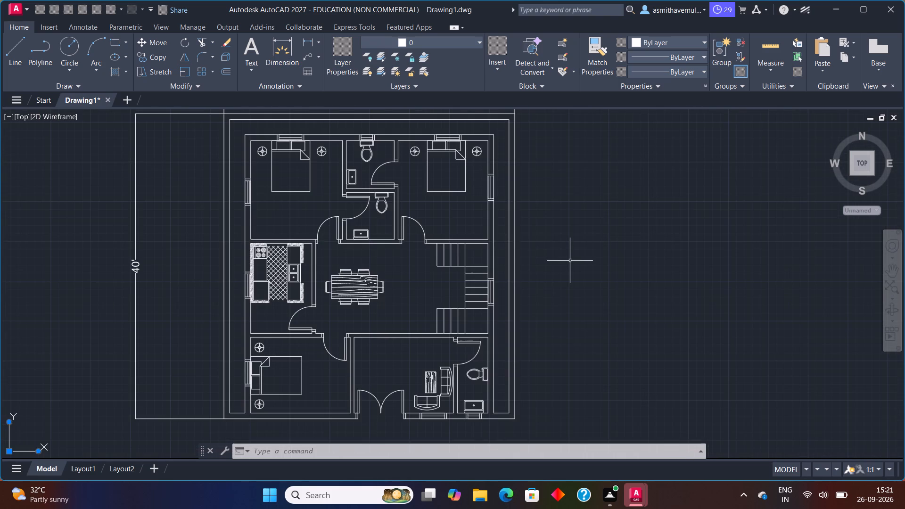
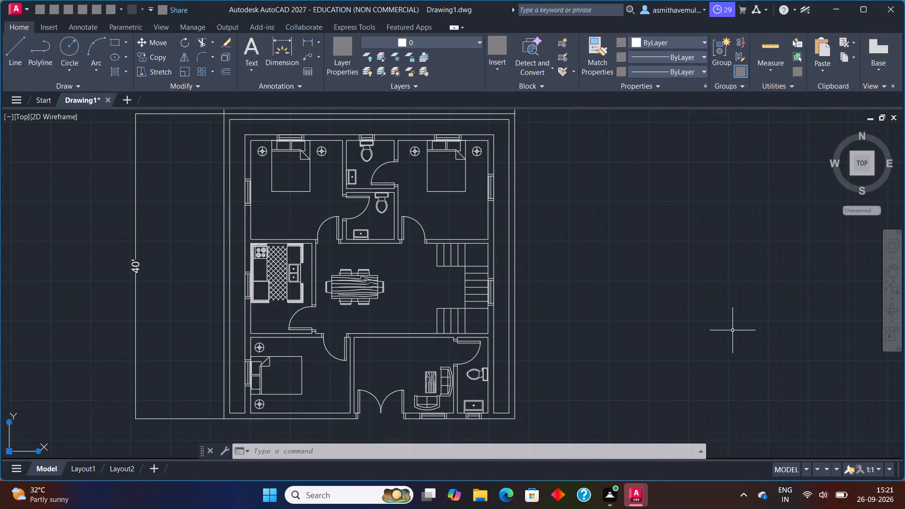
Begin single-line text in the empty space beside the plan with a height of 6" and a rotation of 0.
text(TEXT)
key(Return)
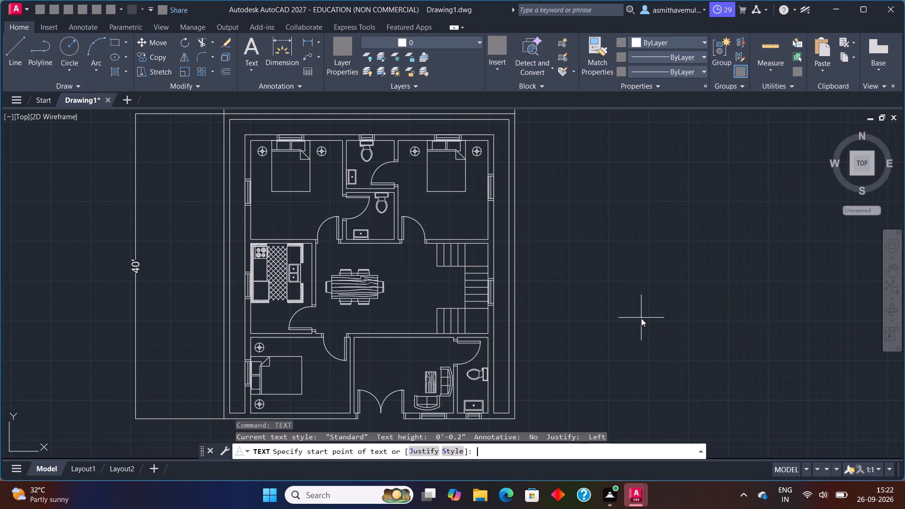
click(643, 260)
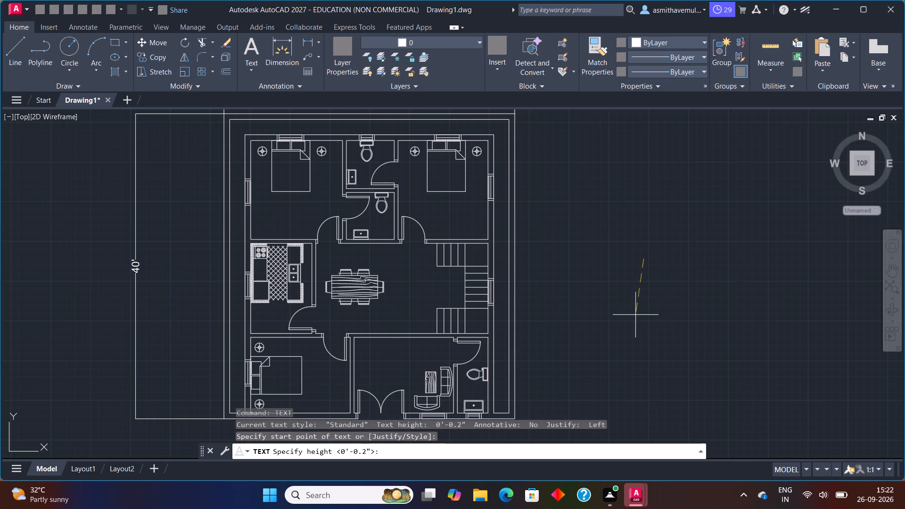
key(6)
key(shift+quotedbl)
key(Return)
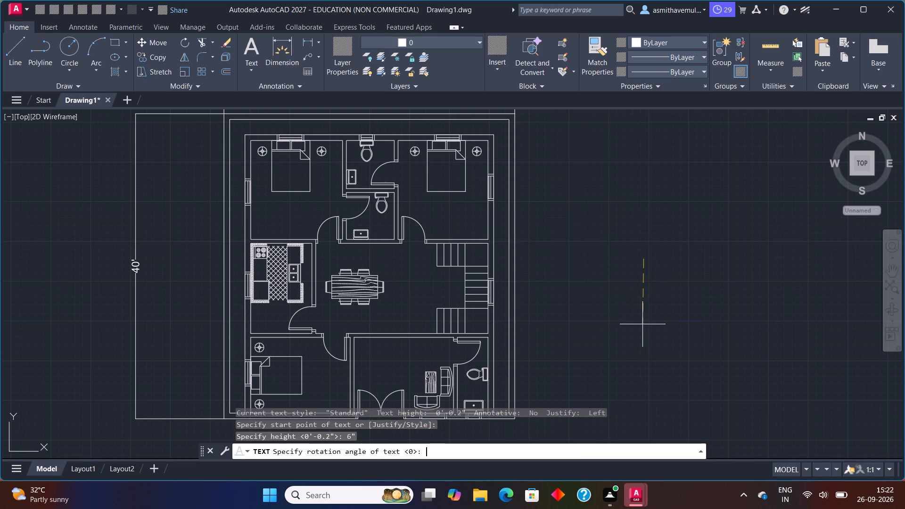
key(0)
key(Return)
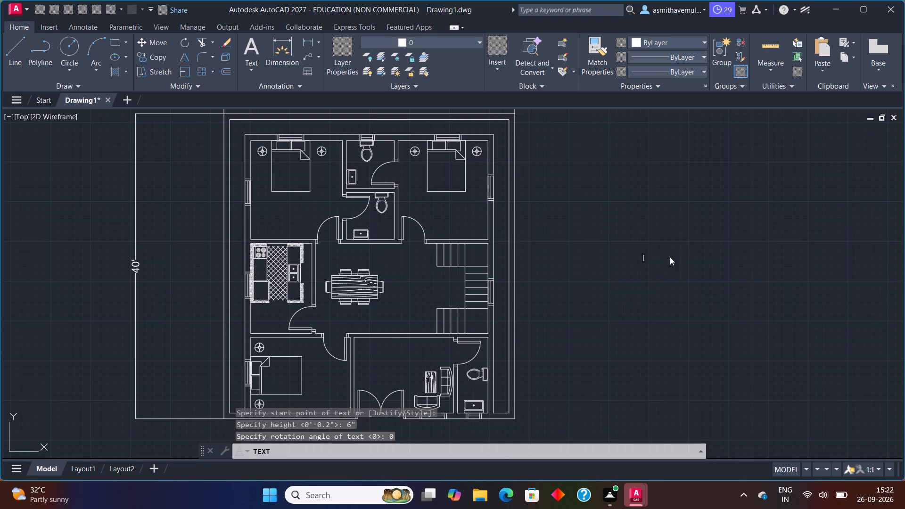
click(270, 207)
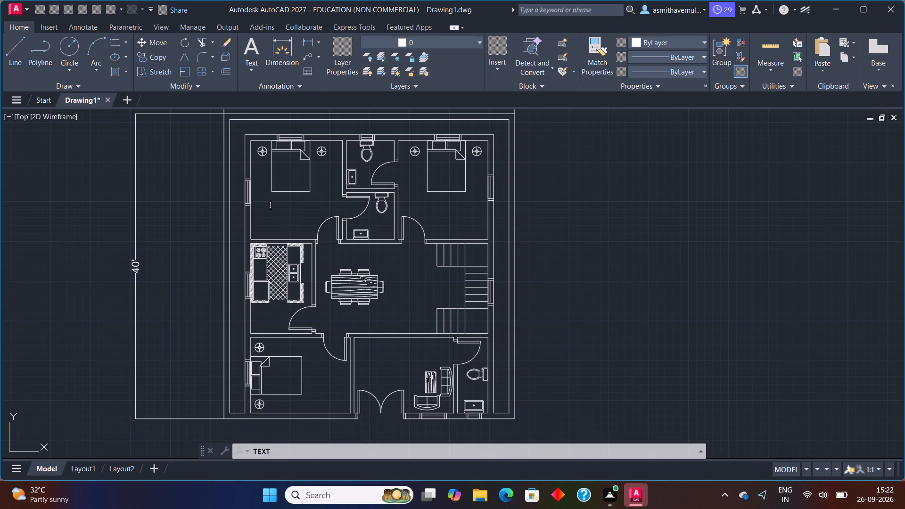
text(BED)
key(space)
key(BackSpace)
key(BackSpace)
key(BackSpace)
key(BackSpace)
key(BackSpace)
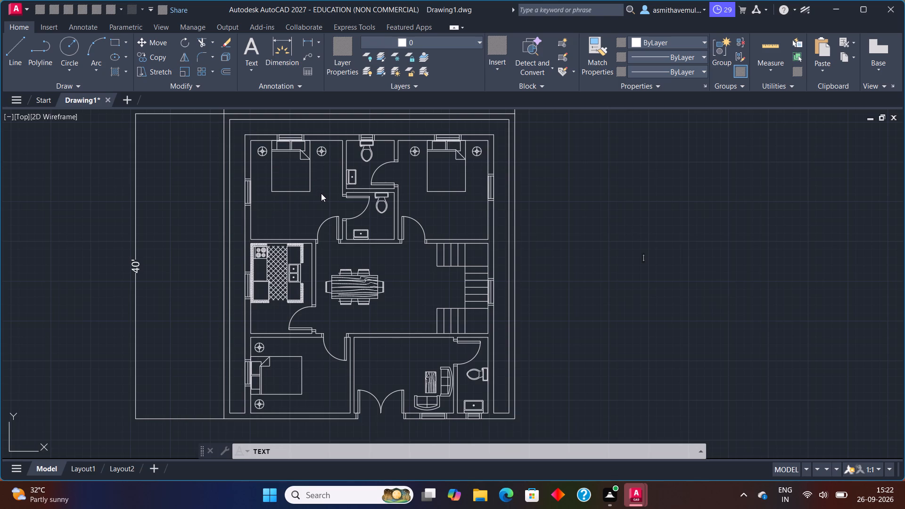
Label the bedroom above the kitchen, below its bed, with "BED ROOM - 1" and "12'X13'" on a second line.
scroll(261, 197, up, 1)
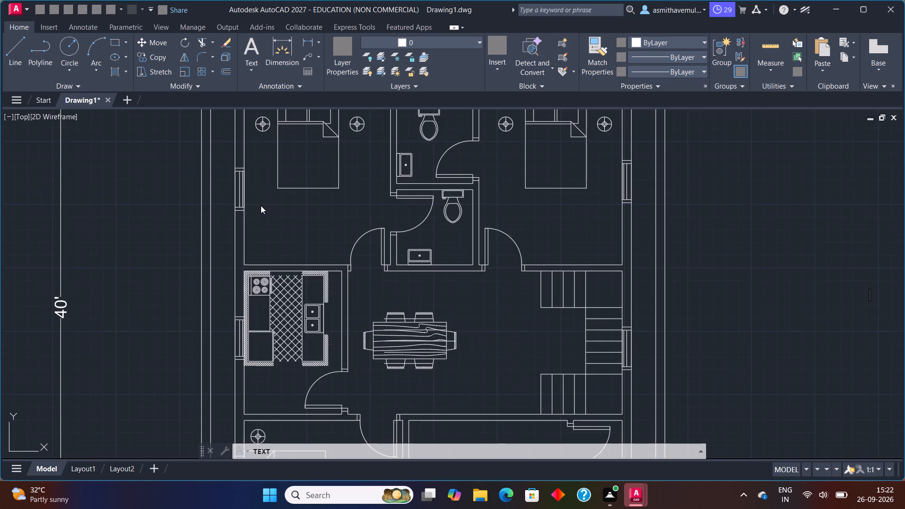
click(277, 213)
text(BED ROOM -1)
key(space)
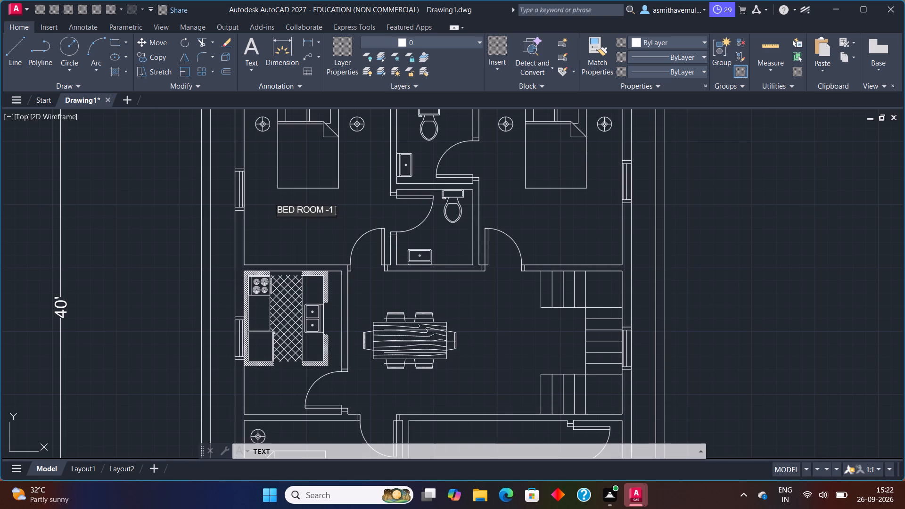
key(BackSpace)
key(BackSpace)
key(space)
text(1)
key(Return)
text(12')
text(X13')
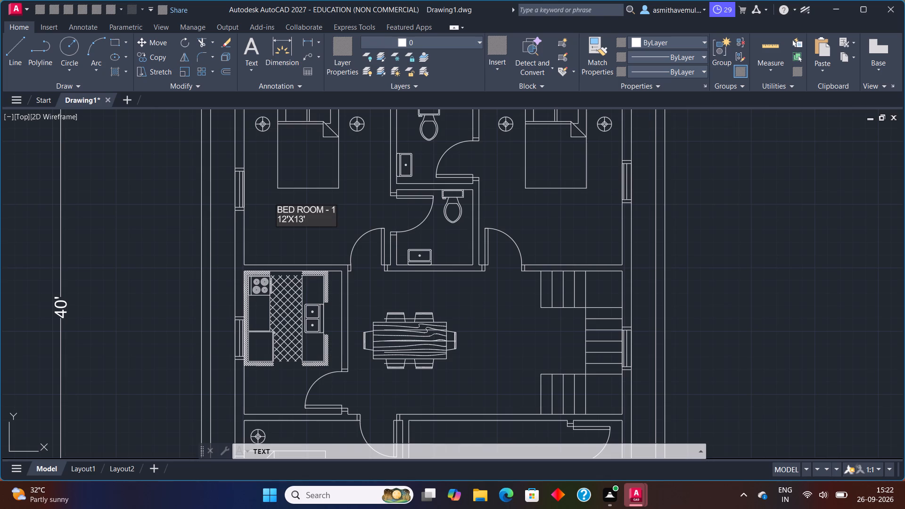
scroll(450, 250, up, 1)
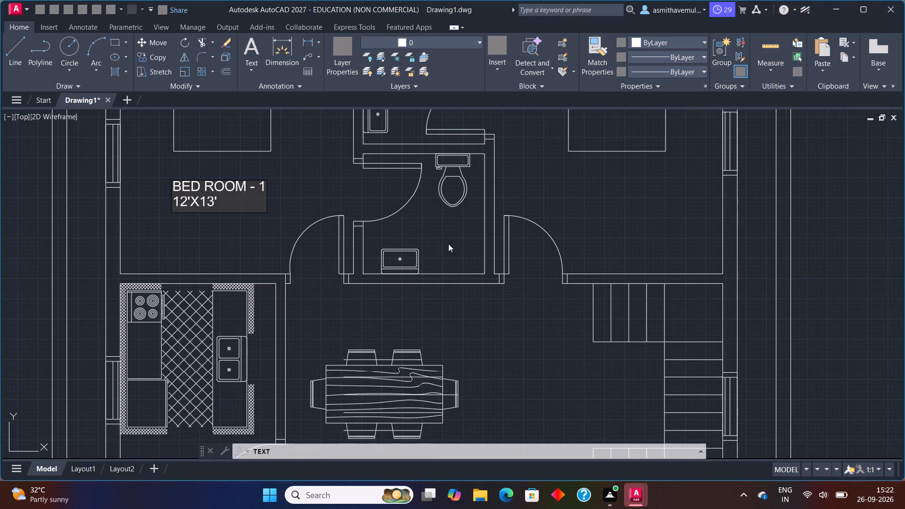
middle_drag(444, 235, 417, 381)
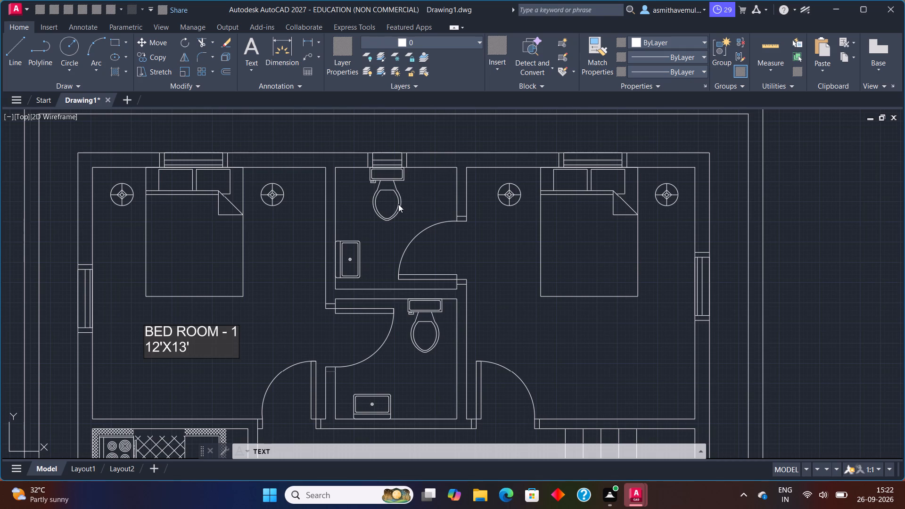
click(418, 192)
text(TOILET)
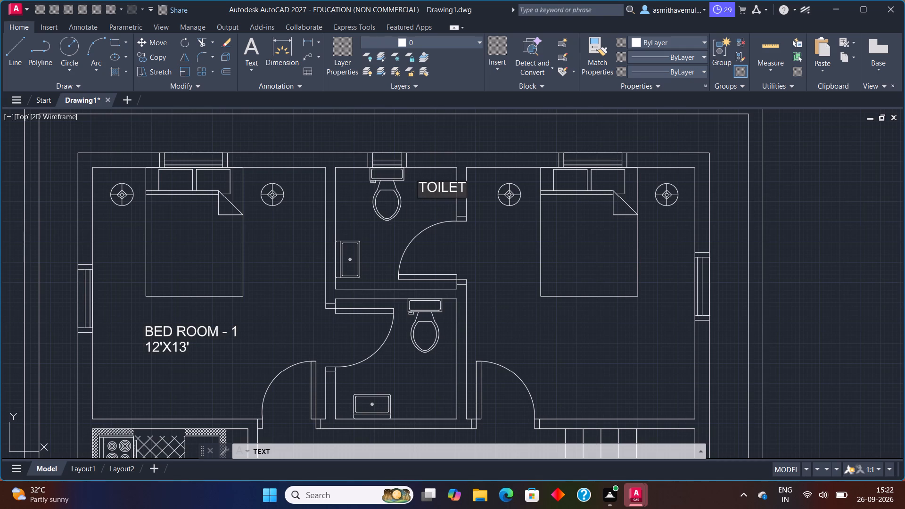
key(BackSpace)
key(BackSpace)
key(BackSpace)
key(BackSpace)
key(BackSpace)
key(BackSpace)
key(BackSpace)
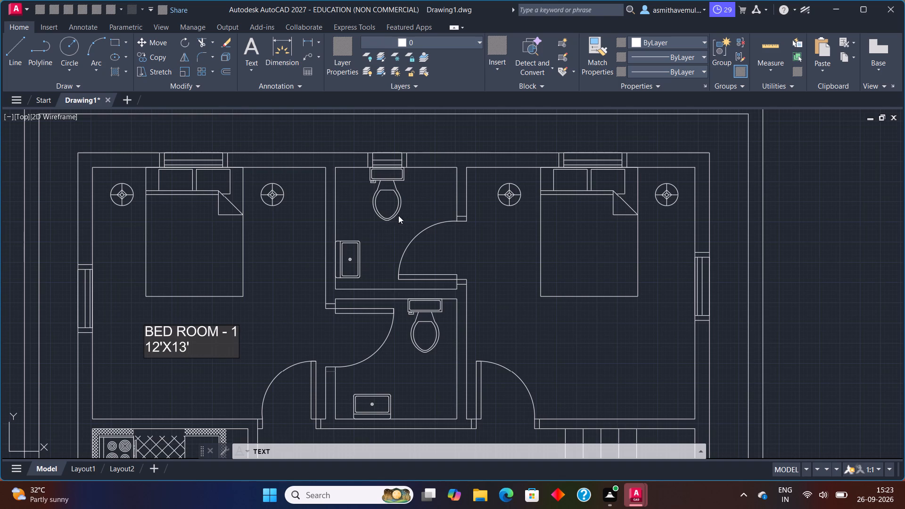
Label the upper toilet between the two bedrooms, beside its WC, with "TOILET" and "6'X6'.3"" on a second line.
click(407, 205)
text(TOIL)
text(ET)
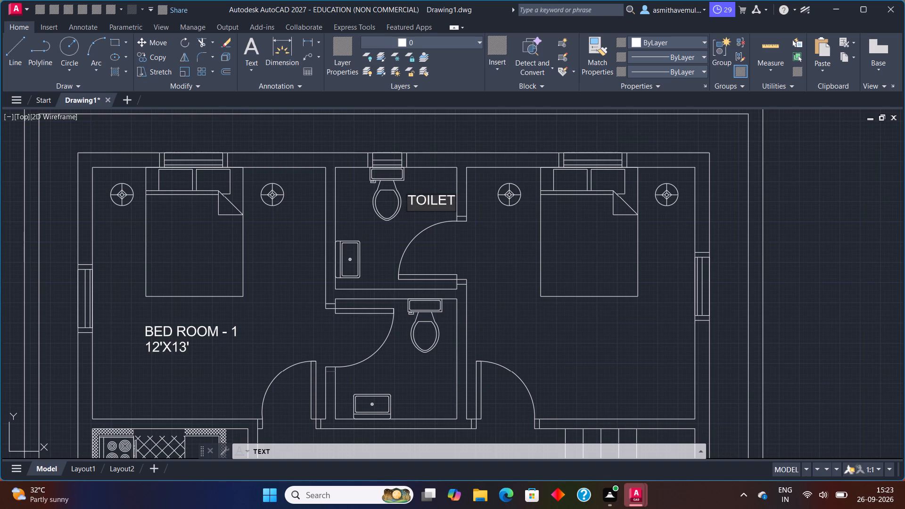
key(Return)
key(6)
key(apostrophe)
key(x)
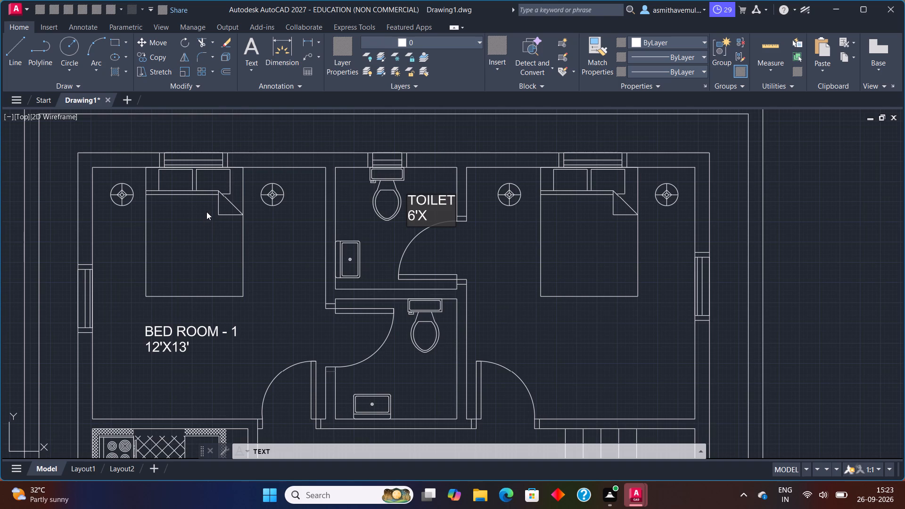
key(6)
key(apostrophe)
key(comma)
key(BackSpace)
text(.3")
Label the lower toilet between the bedrooms, just below its WC, with "TOILET" and "6'X6'.3"" on a second line.
click(394, 369)
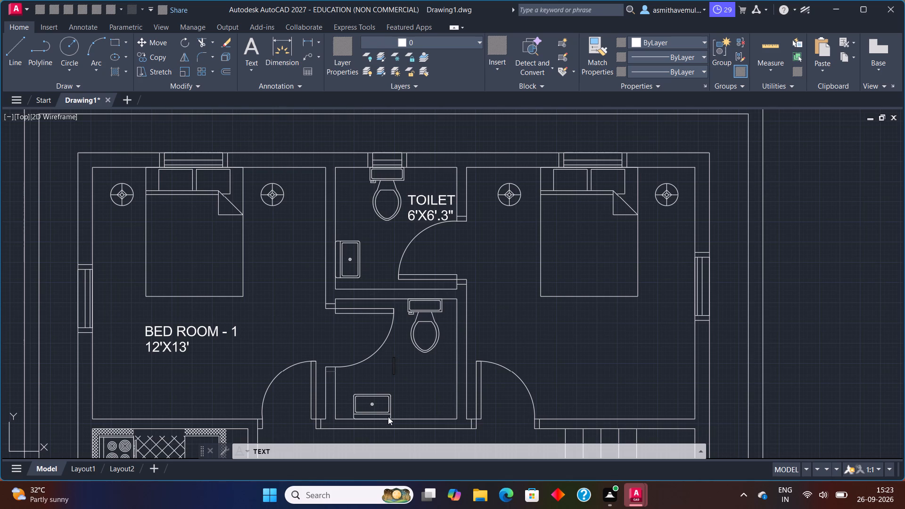
text(TOILET)
key(Return)
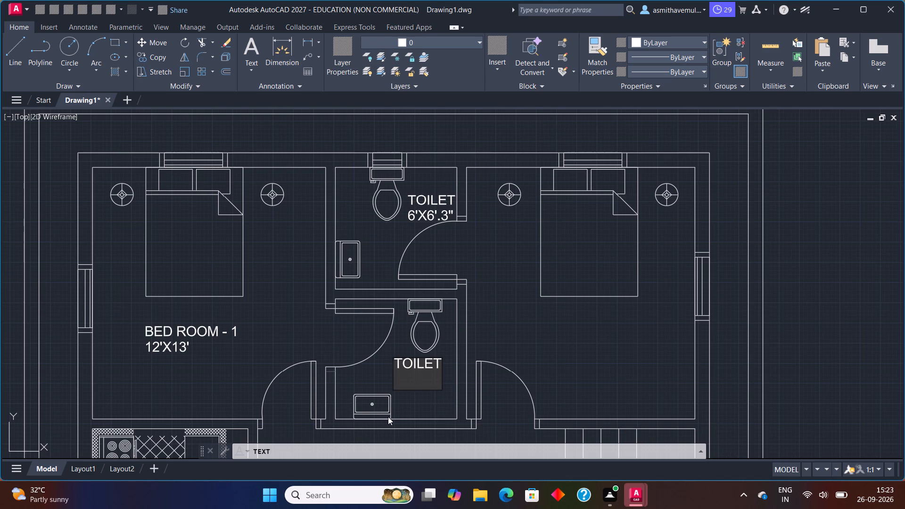
text(6;)
key(BackSpace)
text('X)
key(6)
key(apostrophe)
key(period)
key(3)
key(shift+quotedbl)
Label the bedroom above the staircase, below its bed, with "BED ROOM - 2" and "12'X13'" on a second line.
click(559, 343)
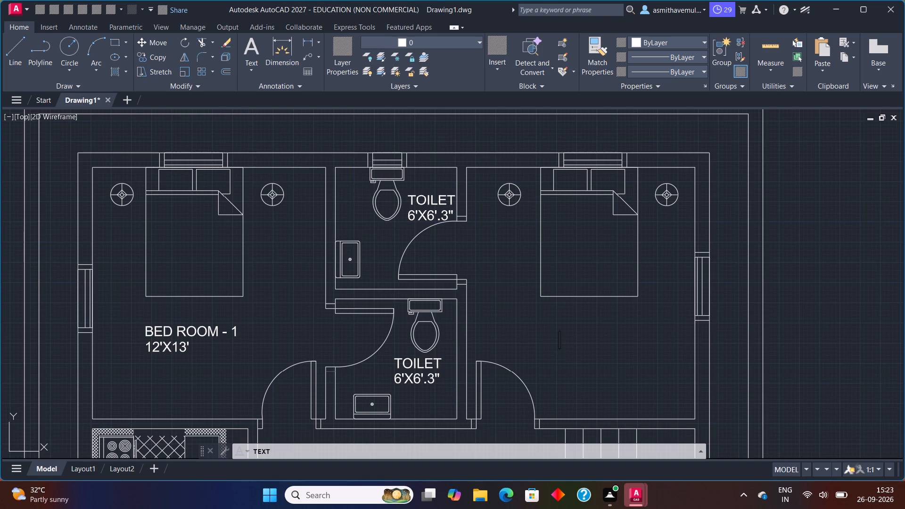
text(BED ROOM - 2)
key(Return)
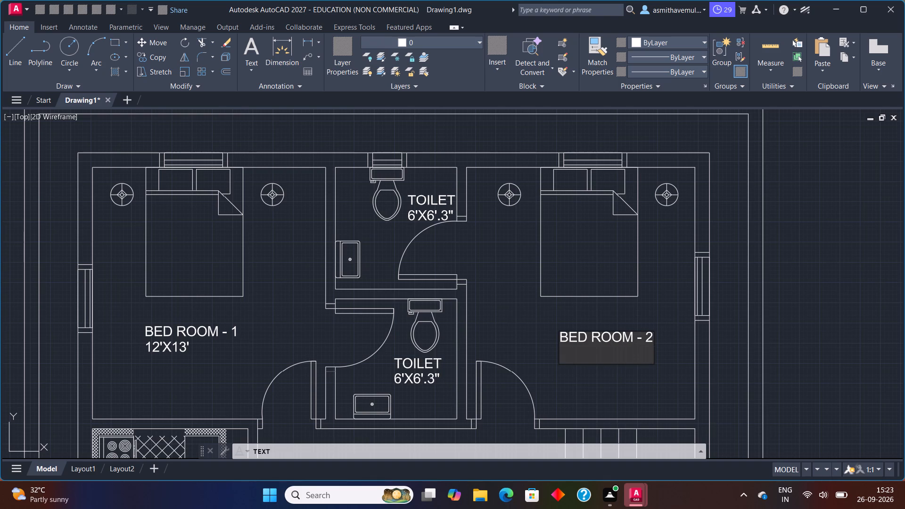
text(12')
text(X13)
key(apostrophe)
Label the kitchen in the free floor space below its counters with "KITCHEN" and "8'X11'9.5"" on a second line.
scroll(633, 297, down, 2)
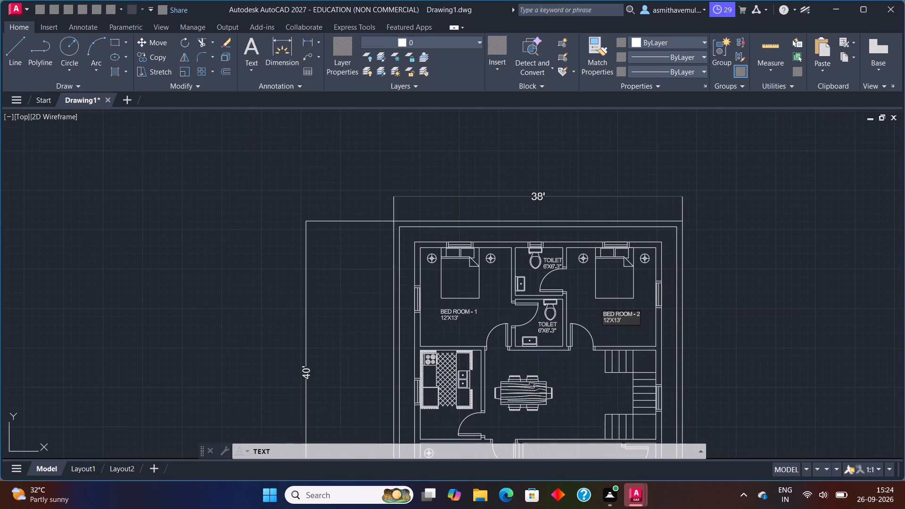
middle_drag(559, 386, 559, 316)
scroll(470, 357, up, 2)
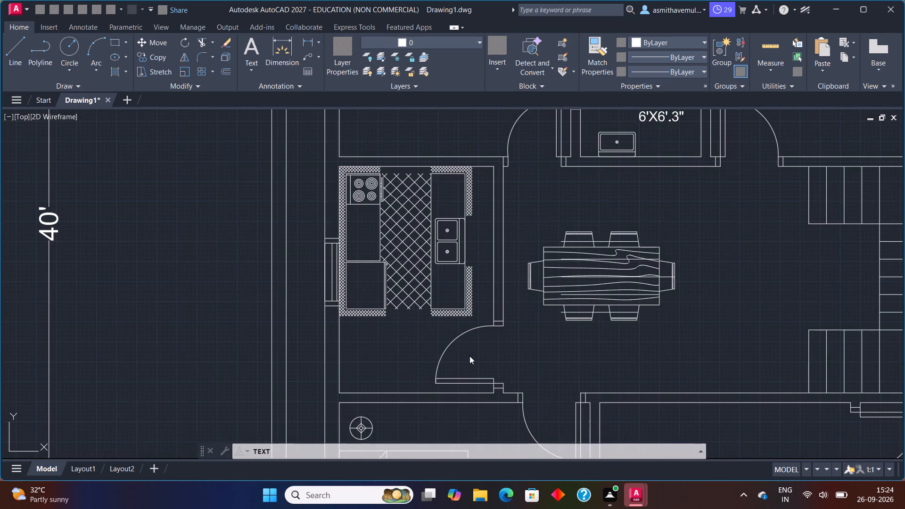
middle_drag(396, 363, 420, 297)
scroll(404, 295, up, 1)
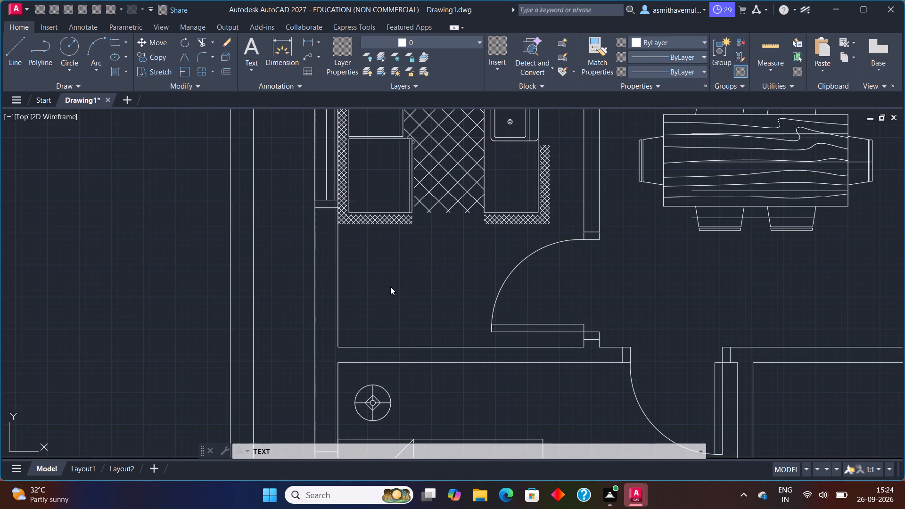
click(372, 276)
text(KITCHEN)
key(Return)
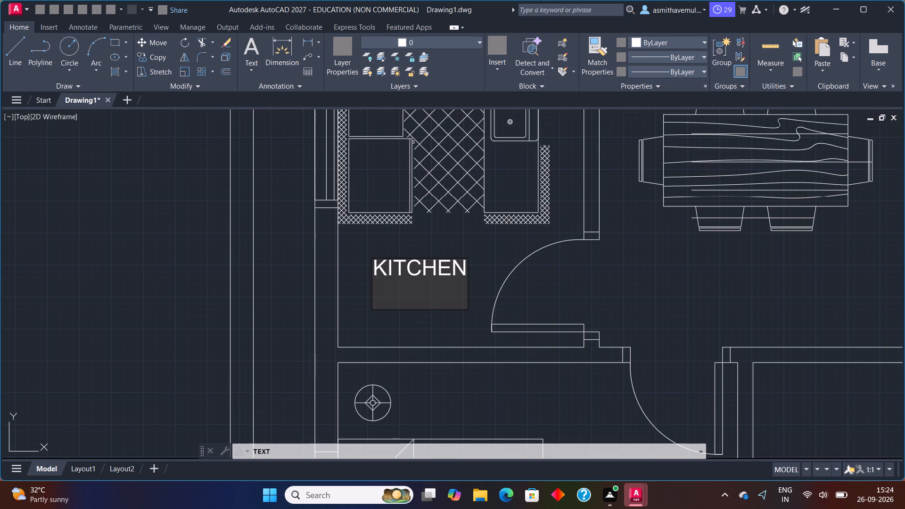
text(8')
key(x)
text(11')
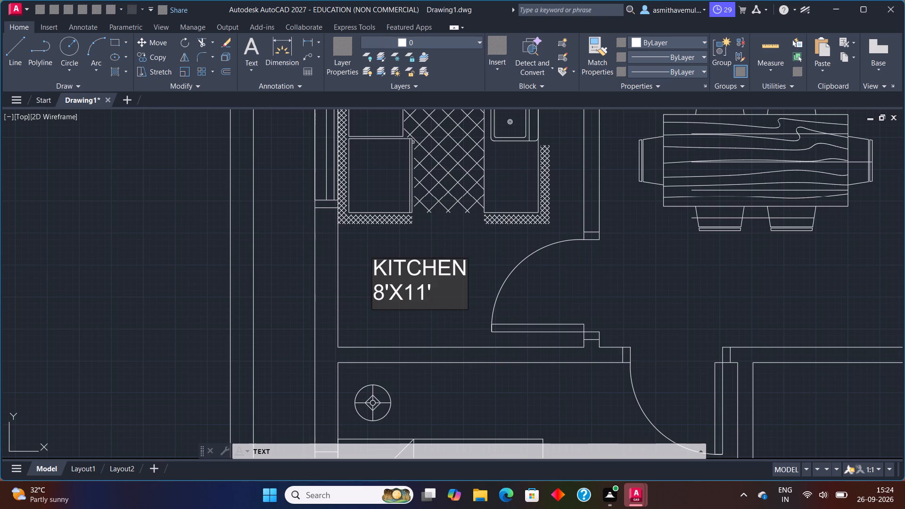
text(9.5)
key(shift+quotedbl)
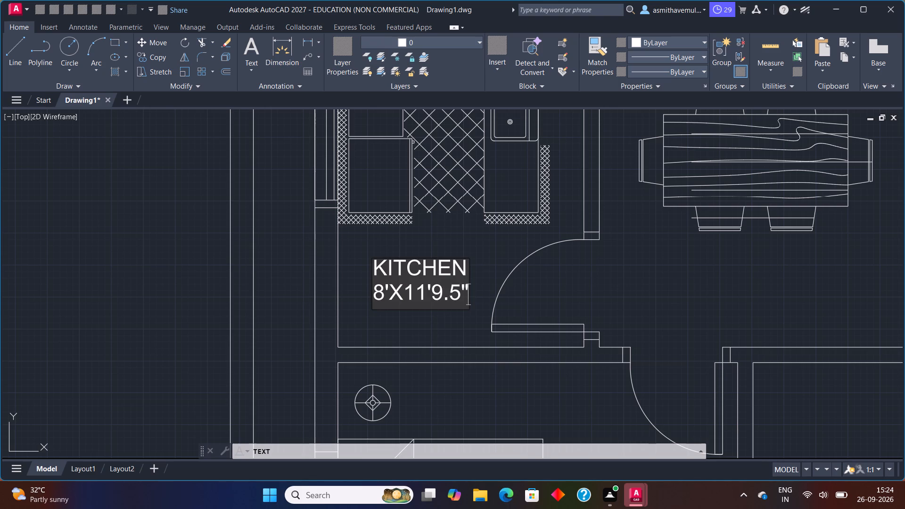
Label the central hall, just above the dining table, with "HALL" and "11'9.5"X22'7.5"" on a second line.
scroll(569, 249, down, 1)
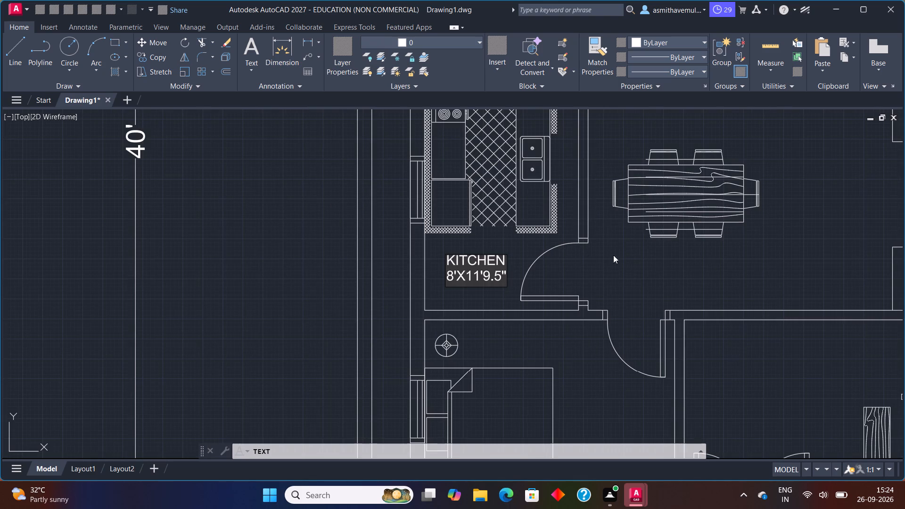
middle_drag(676, 244, 640, 246)
scroll(645, 237, up, 3)
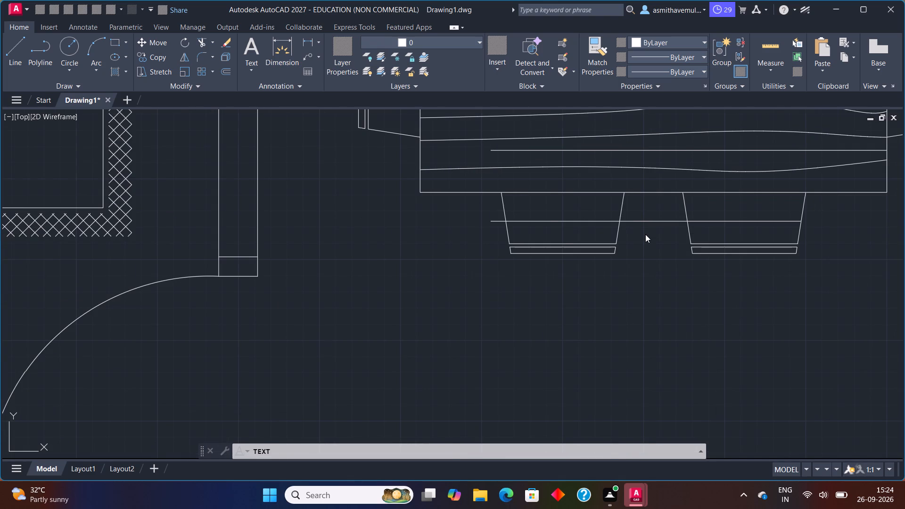
scroll(645, 234, down, 1)
middle_drag(645, 225, 562, 332)
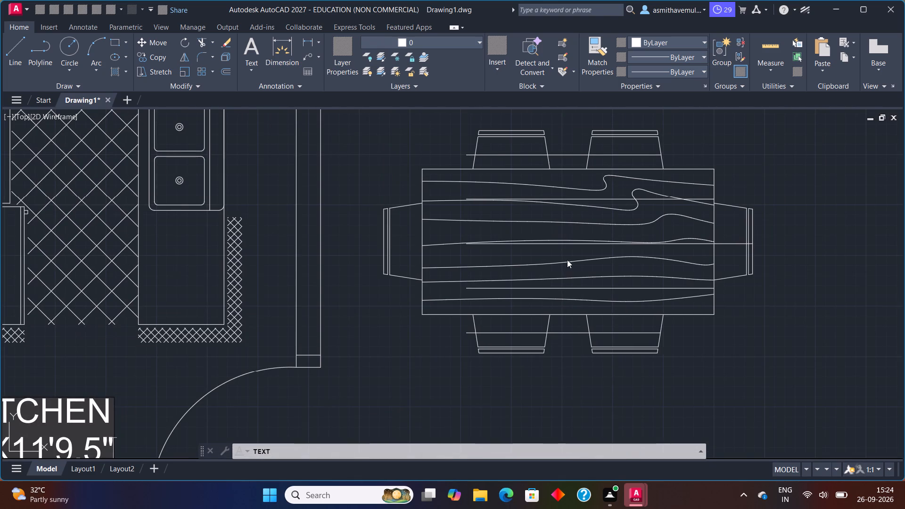
scroll(568, 256, down, 5)
scroll(568, 256, up, 2)
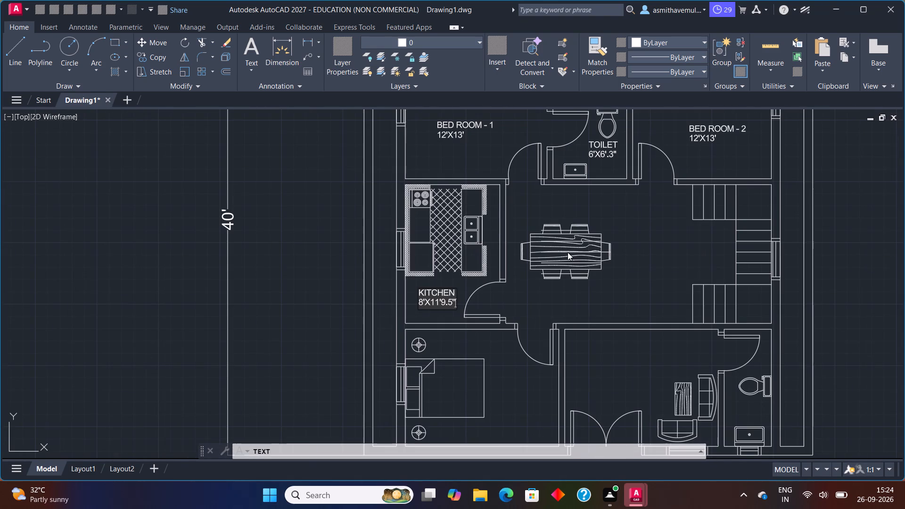
middle_drag(568, 252, 537, 260)
scroll(527, 254, up, 2)
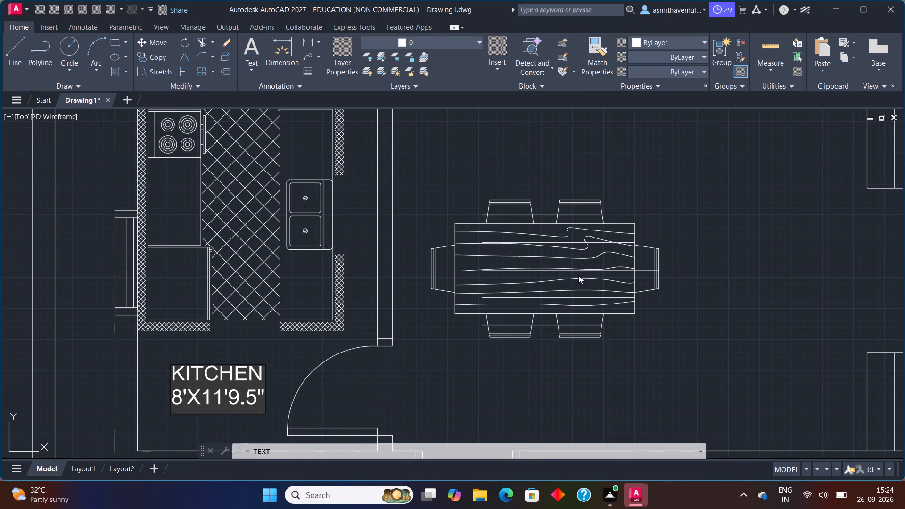
scroll(520, 291, up, 2)
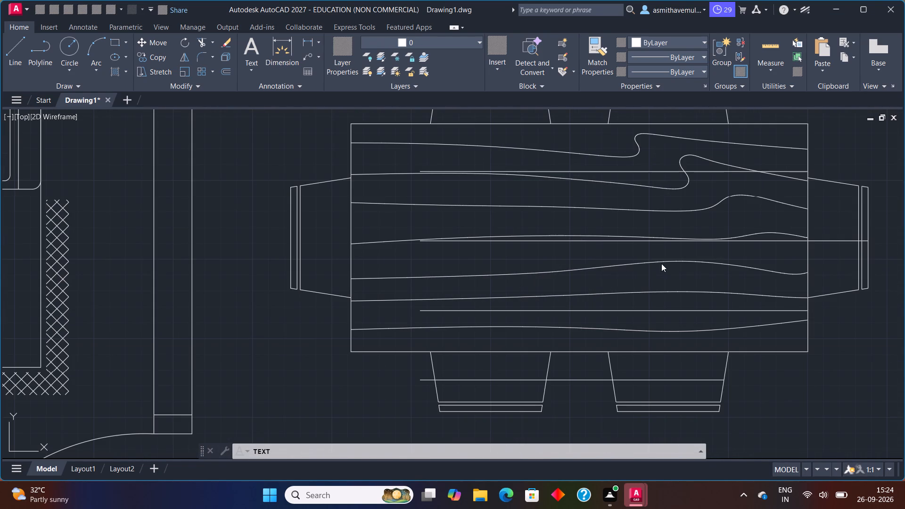
scroll(678, 257, down, 2)
middle_drag(670, 240, 627, 303)
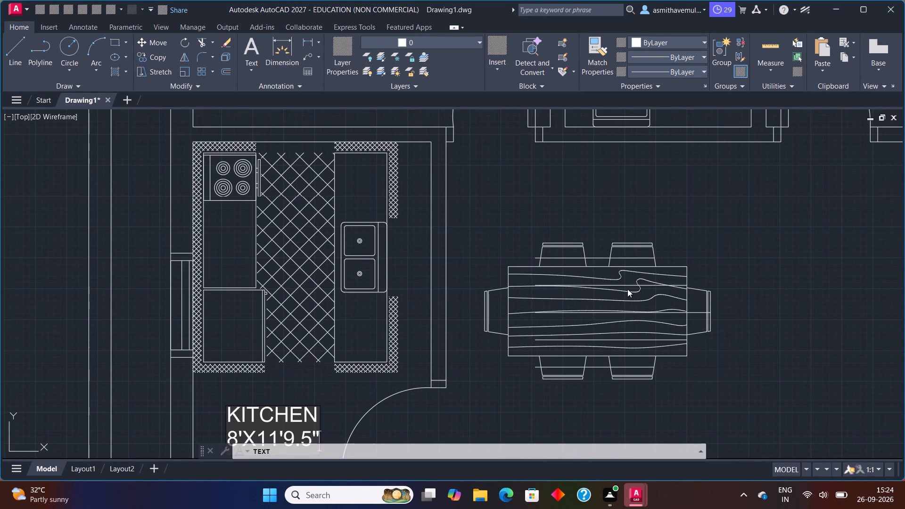
middle_drag(624, 254, 605, 276)
click(576, 205)
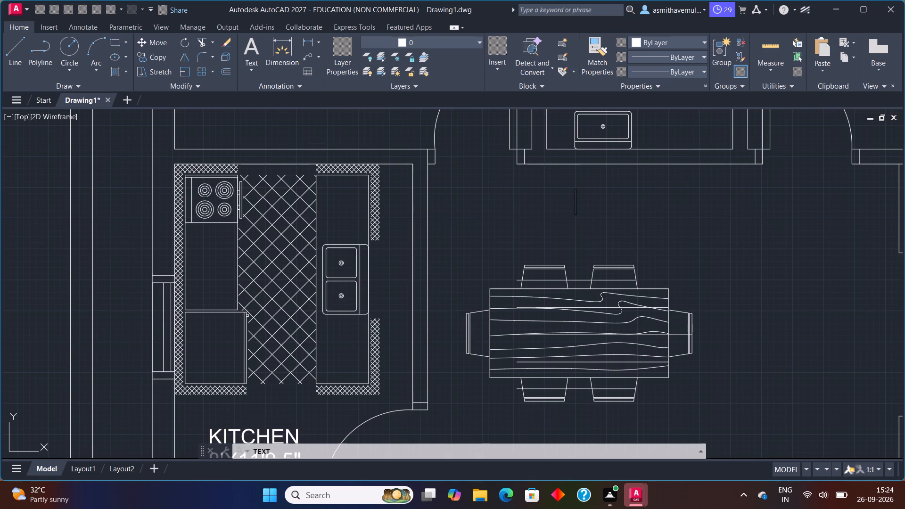
text(HALL)
key(Return)
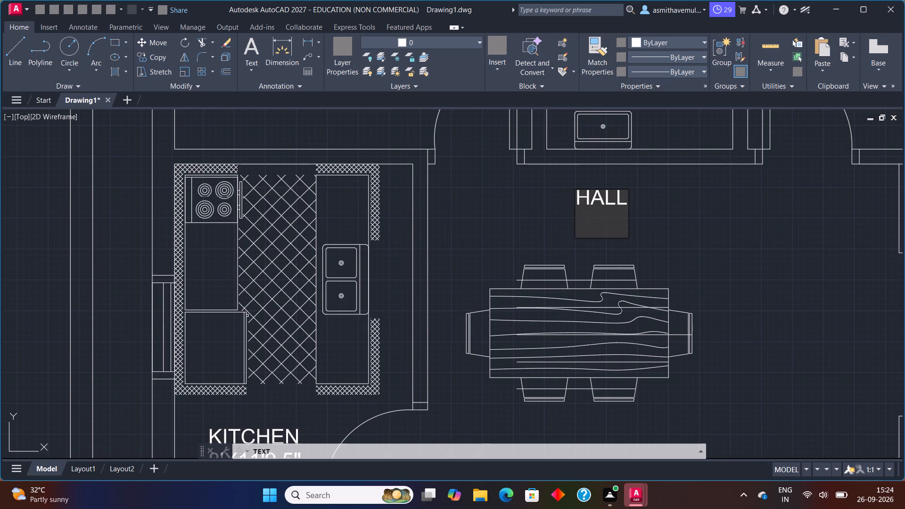
text(11')
text(9.5")
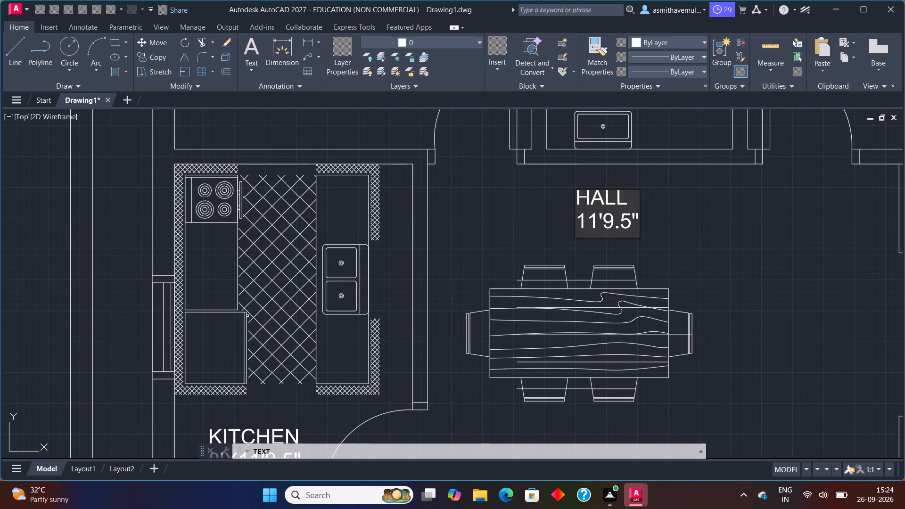
key(x)
text(22'7.)
text(5")
Label the room with the double entrance door and sofas, above the door, with "DRAWING" and "10'2.5"X13'3"" on a second line.
scroll(623, 165, down, 2)
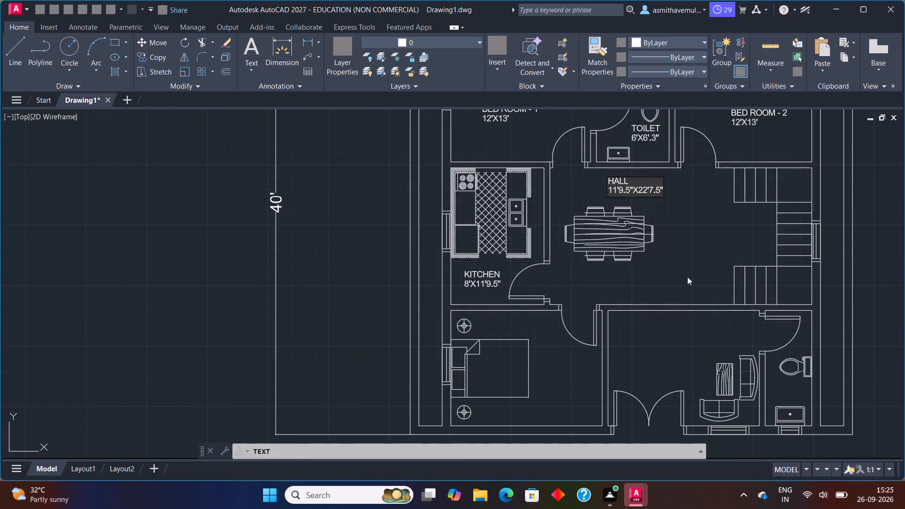
middle_drag(690, 312, 636, 156)
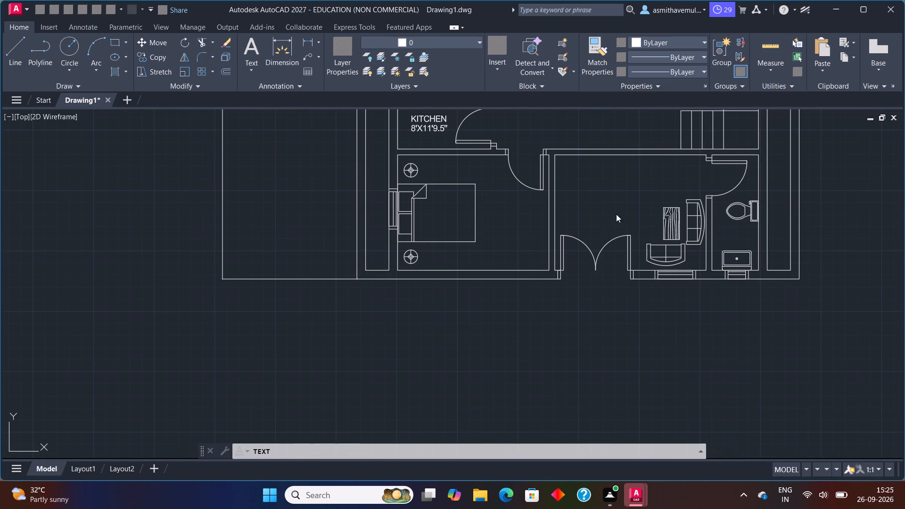
click(601, 188)
text(DRAWIND)
key(BackSpace)
key(g)
key(Return)
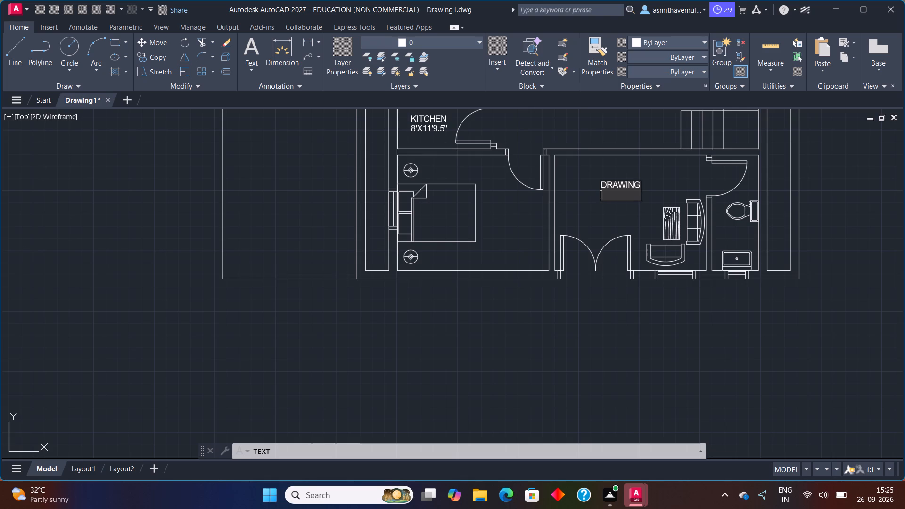
text(10')
text(2.5")
key(x)
text(13'3")
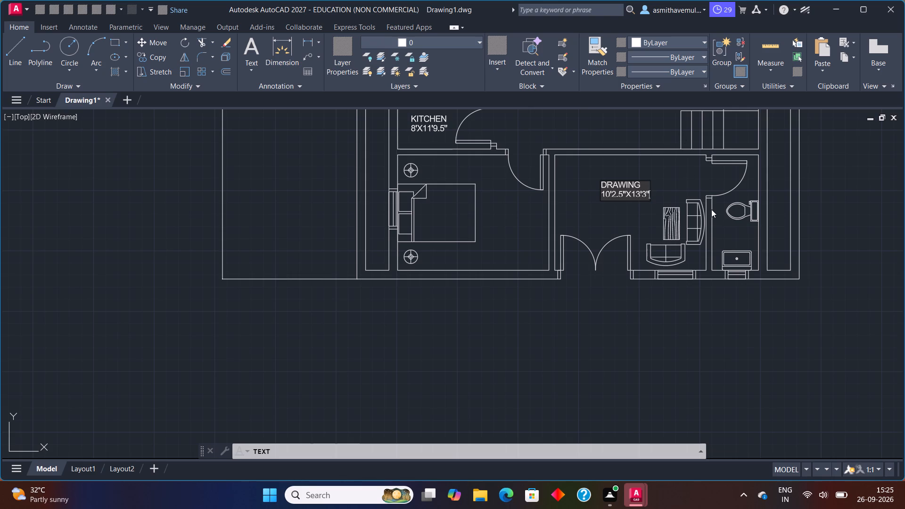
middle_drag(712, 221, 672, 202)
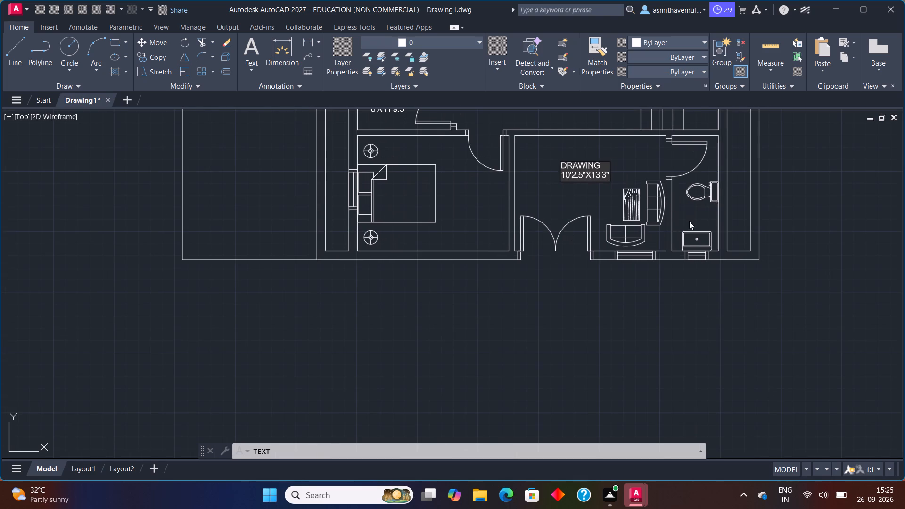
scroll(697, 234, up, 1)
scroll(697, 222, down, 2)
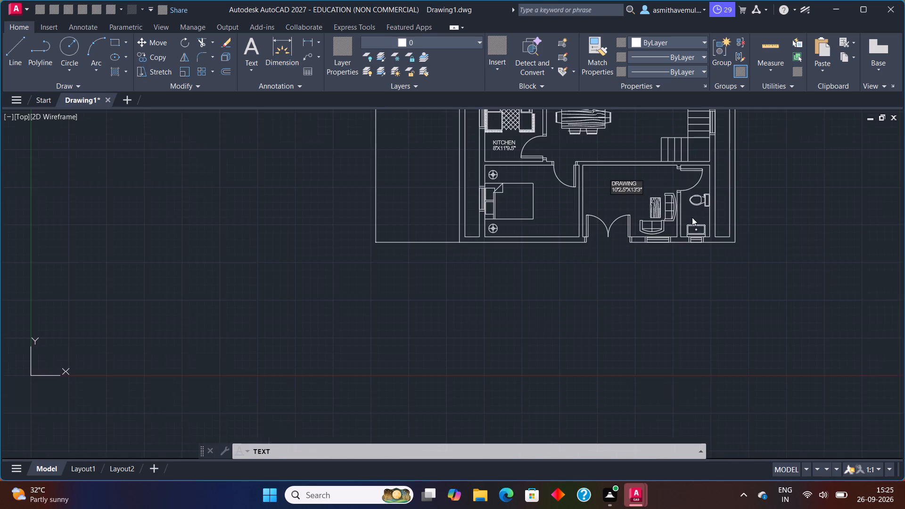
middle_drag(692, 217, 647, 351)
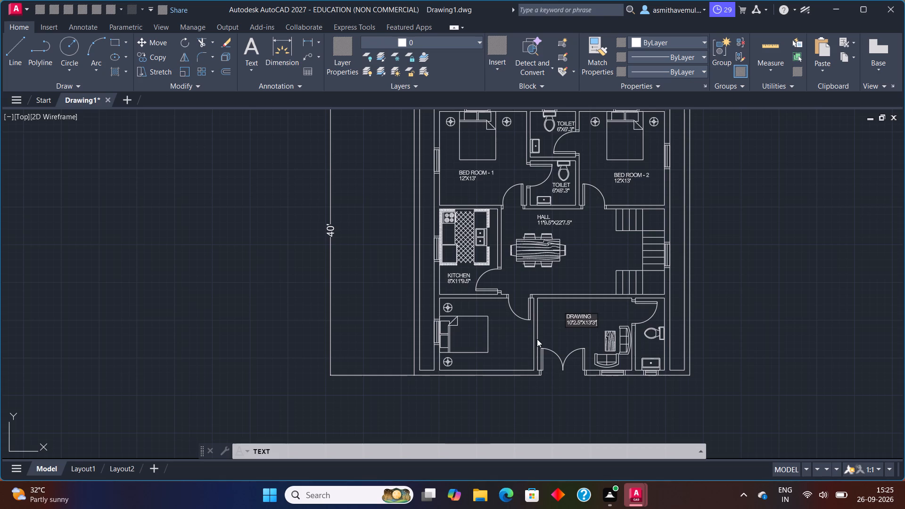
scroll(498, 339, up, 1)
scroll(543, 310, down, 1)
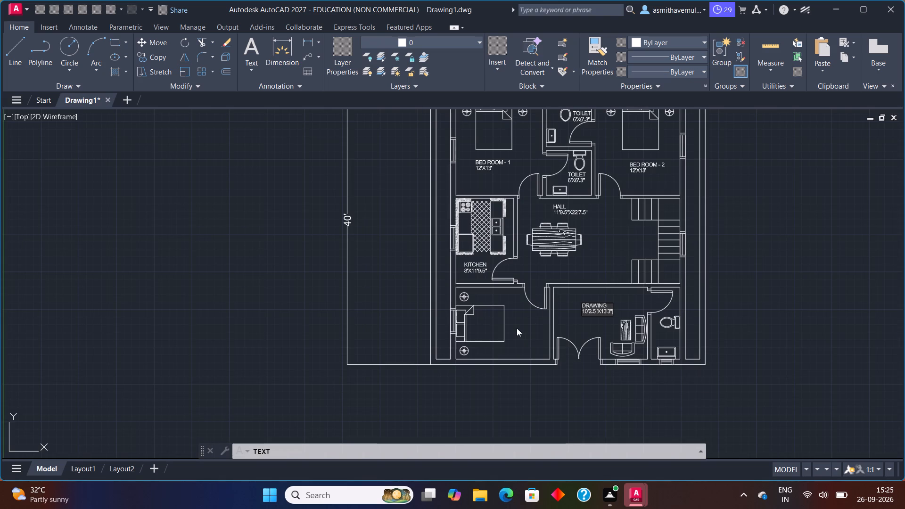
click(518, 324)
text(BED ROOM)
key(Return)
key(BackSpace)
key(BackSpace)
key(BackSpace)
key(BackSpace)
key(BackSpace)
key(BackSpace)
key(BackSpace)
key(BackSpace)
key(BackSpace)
Label the bedroom below the kitchen, in the free space beside its bed, with "BED ROOM - 3" and "10;2.5"X13'" on a second line.
scroll(530, 340, up, 2)
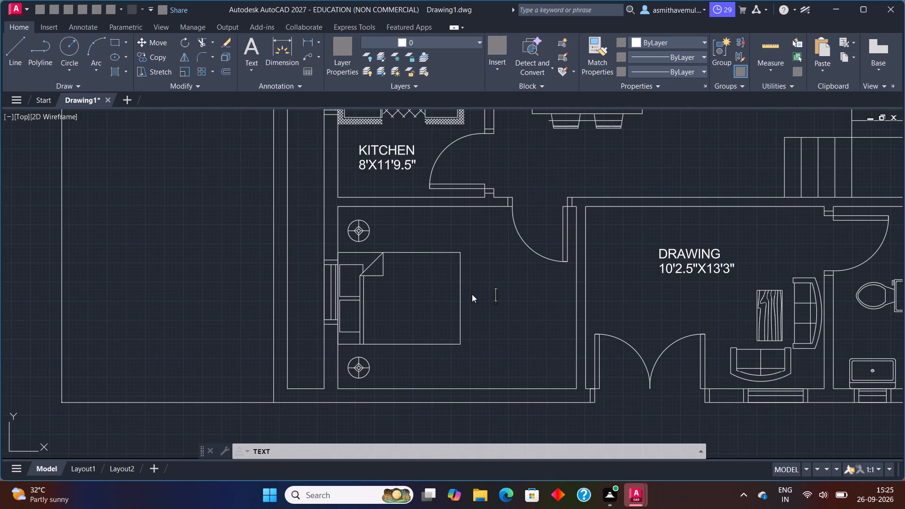
click(472, 294)
text(BED ROOM)
key(space)
text(- 1)
key(BackSpace)
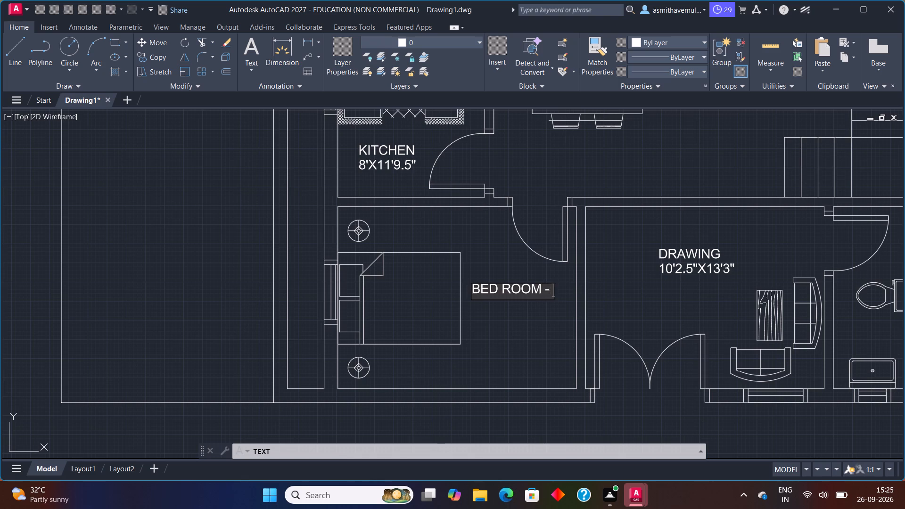
key(3)
key(Return)
text(10;)
text(2.5")
key(x)
text(13')
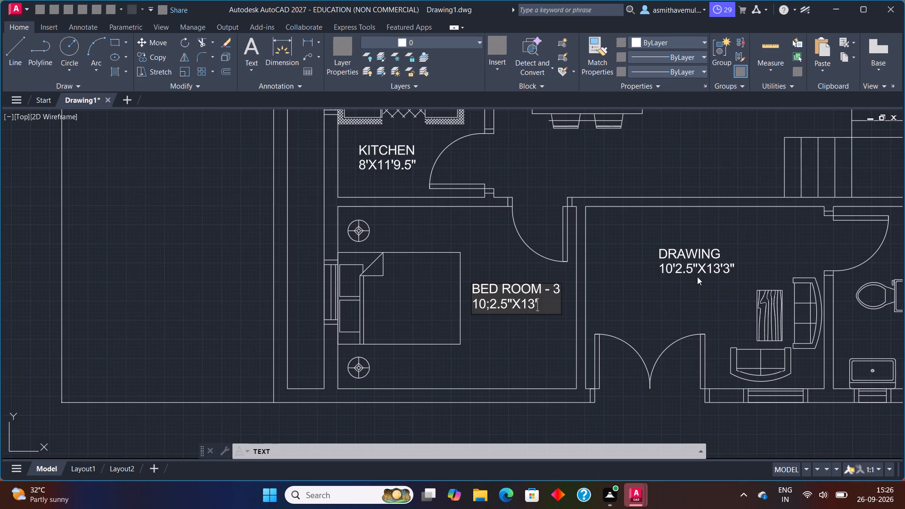
Label the toilet beside the drawing room, between the WC and the washbasin, with "TOILET" and "4'X" on a second line.
scroll(711, 277, down, 2)
middle_drag(739, 280, 646, 261)
scroll(681, 295, up, 1)
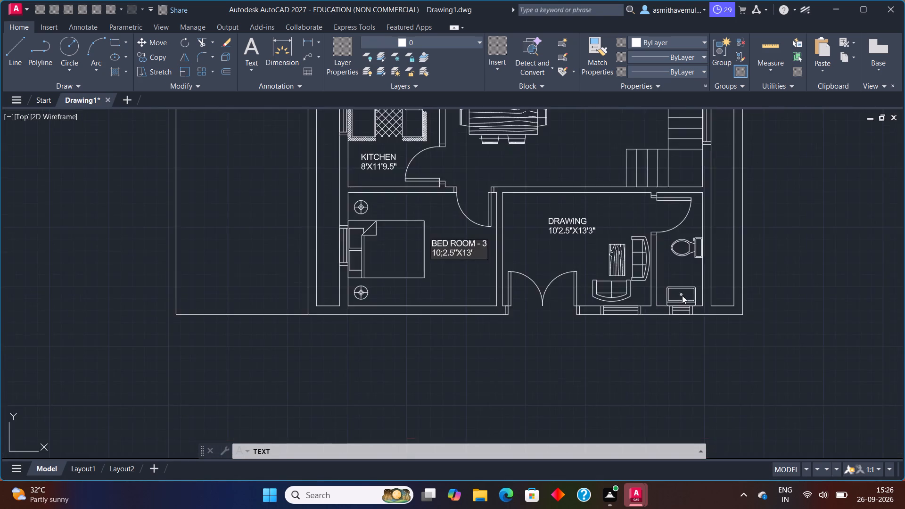
scroll(682, 295, up, 2)
click(652, 234)
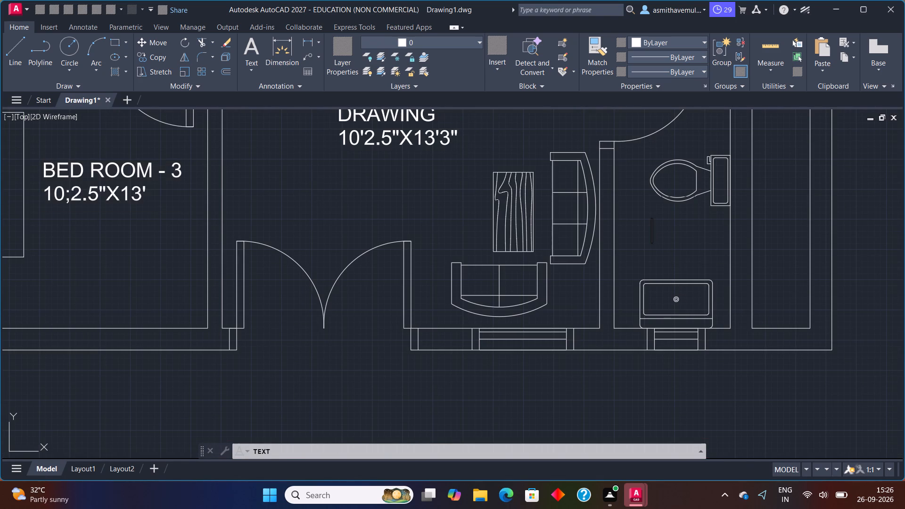
text(TPILET)
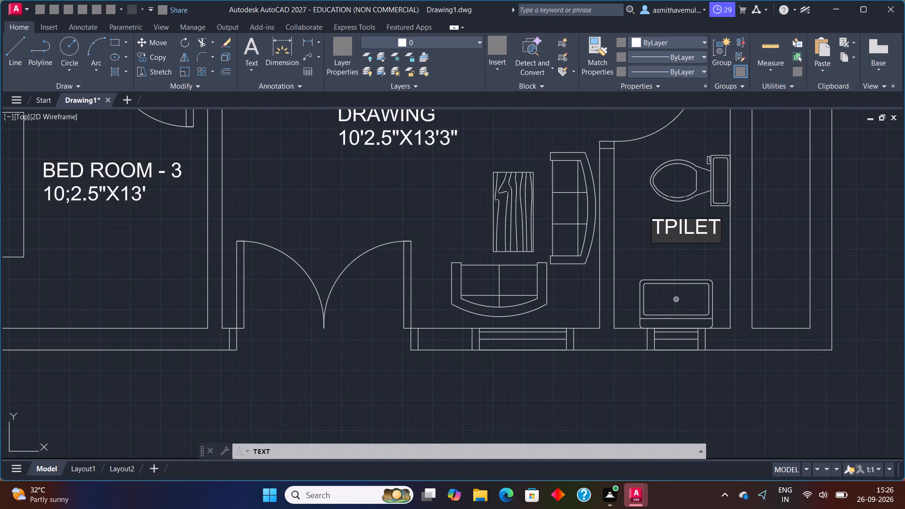
key(BackSpace)
key(BackSpace)
key(BackSpace)
key(BackSpace)
key(BackSpace)
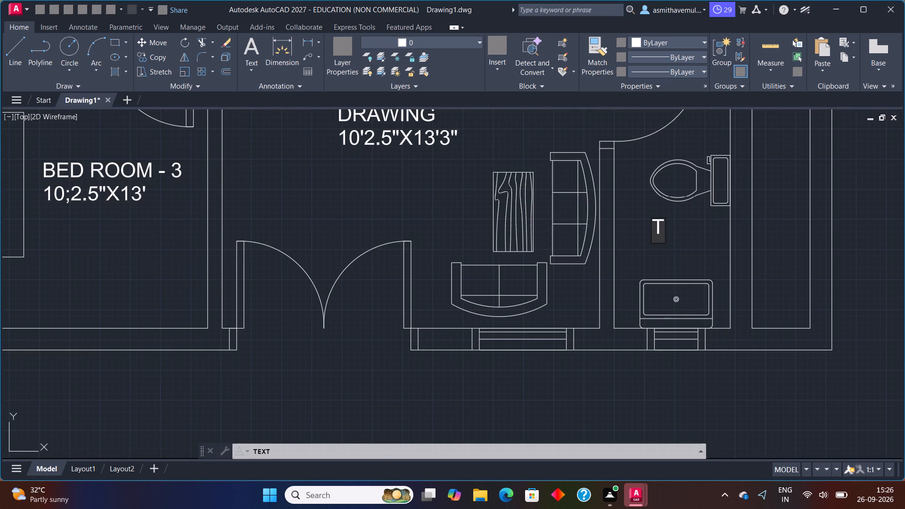
text(OILET)
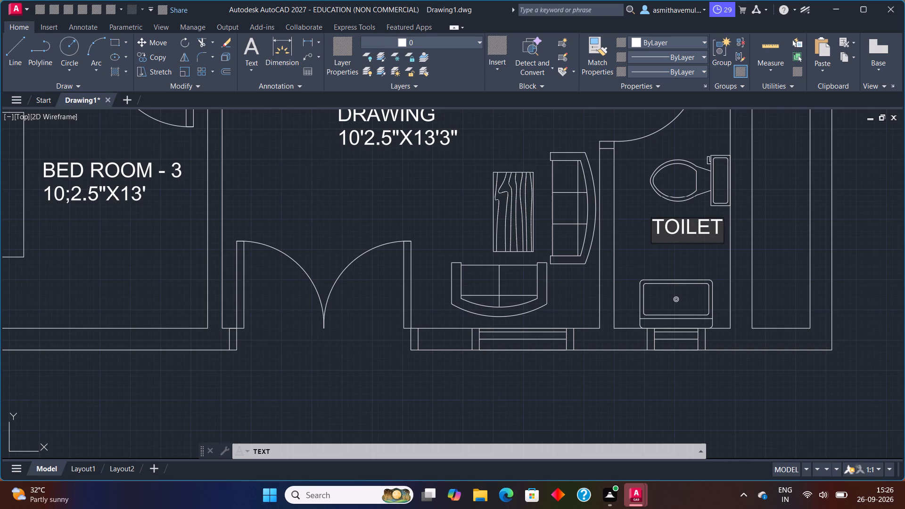
key(Return)
text(4')
key(x)
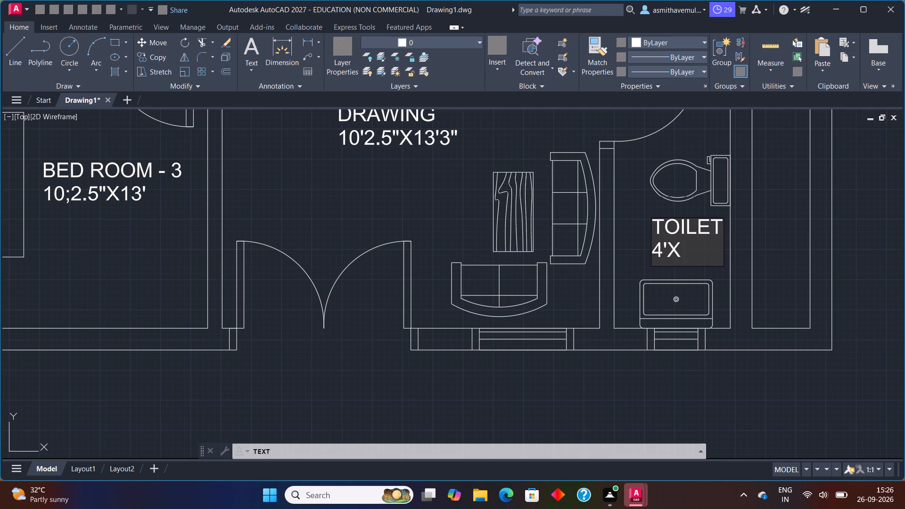
right_click(652, 234)
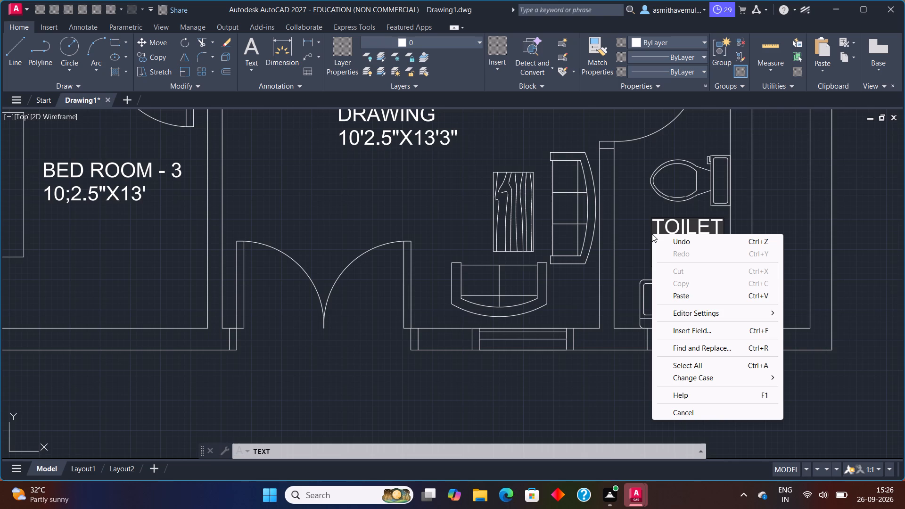
click(625, 192)
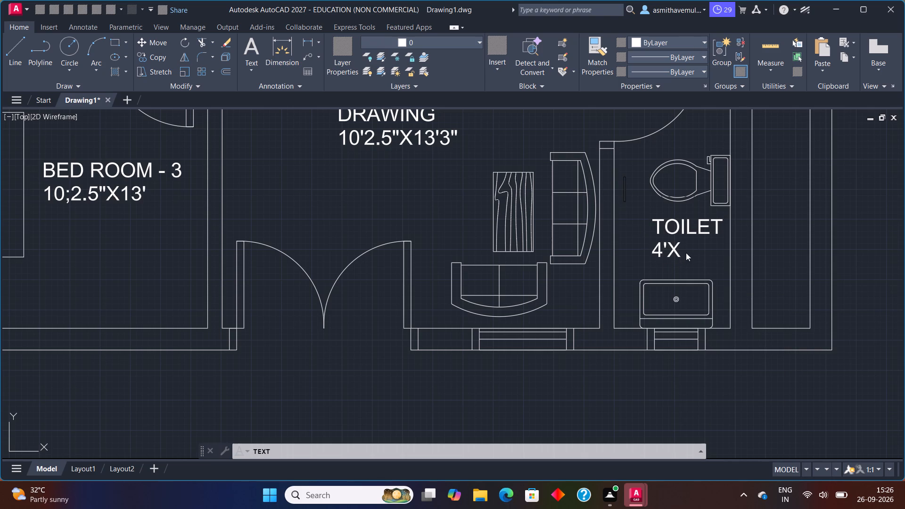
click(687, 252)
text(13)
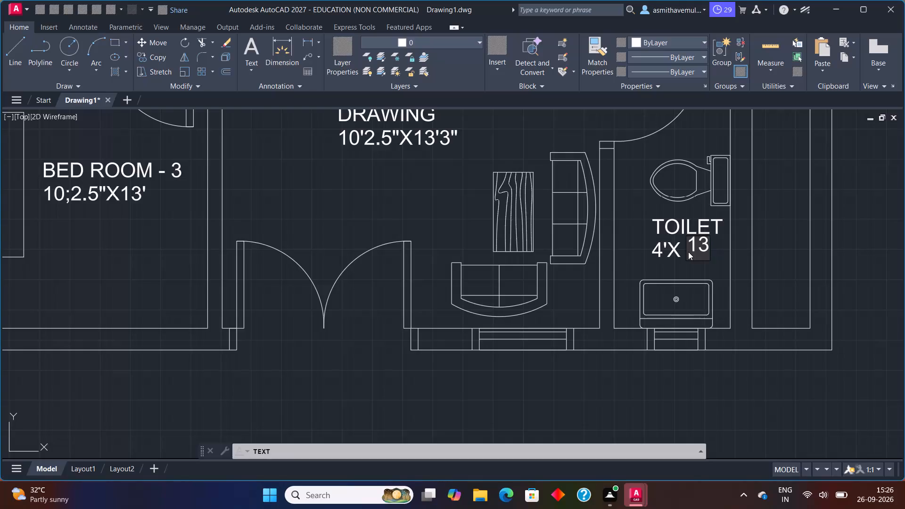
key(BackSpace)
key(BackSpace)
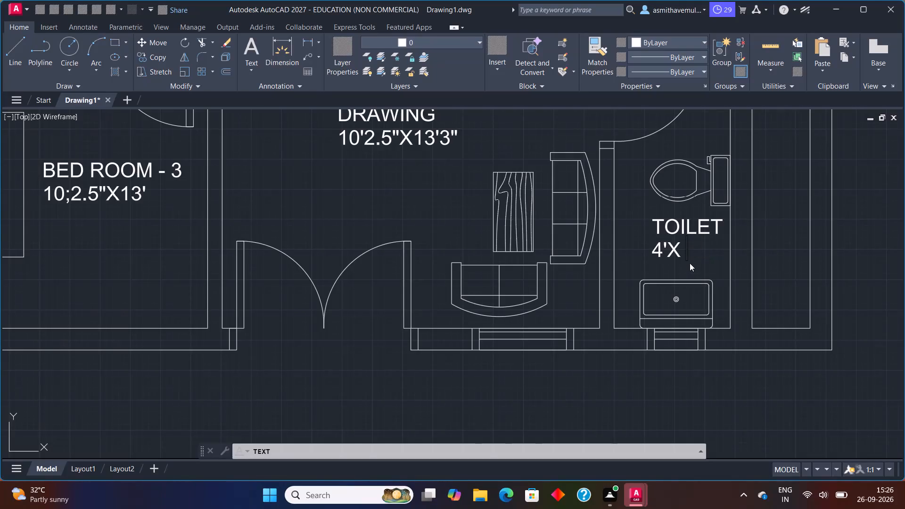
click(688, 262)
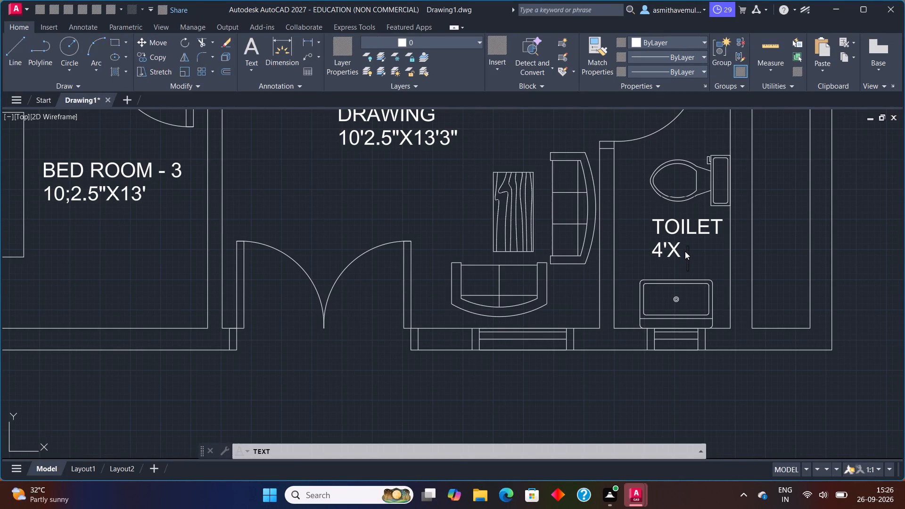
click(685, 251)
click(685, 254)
Complete the size of the toilet beside the drawing room by placing the text "13'" just after "4'X", and finish the Text command.
scroll(685, 254, up, 4)
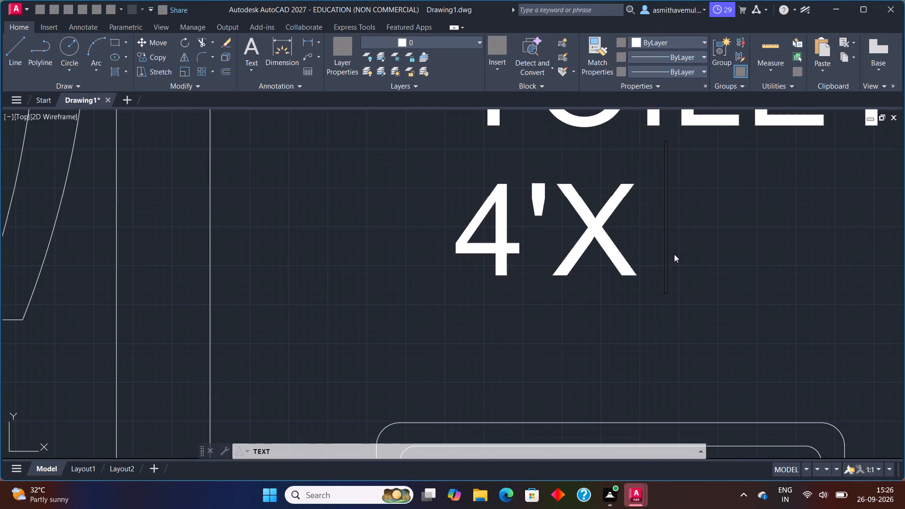
click(663, 269)
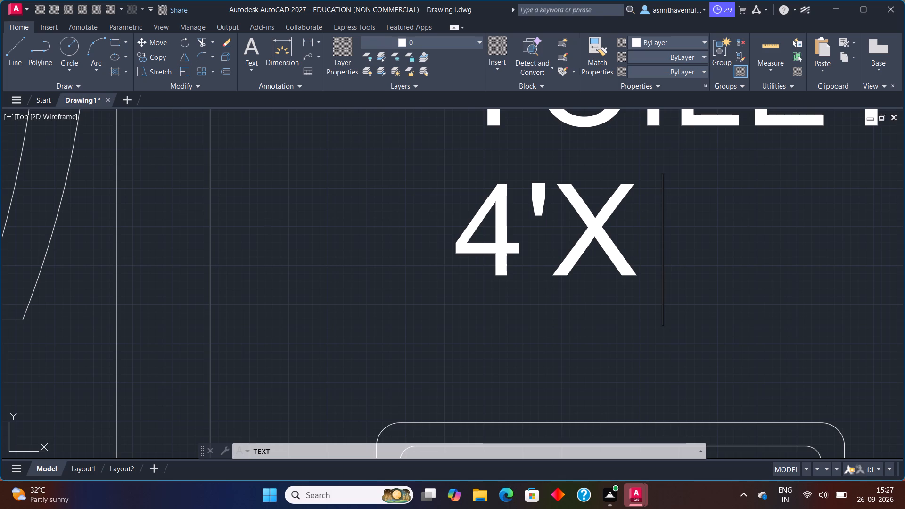
key(1)
key(3)
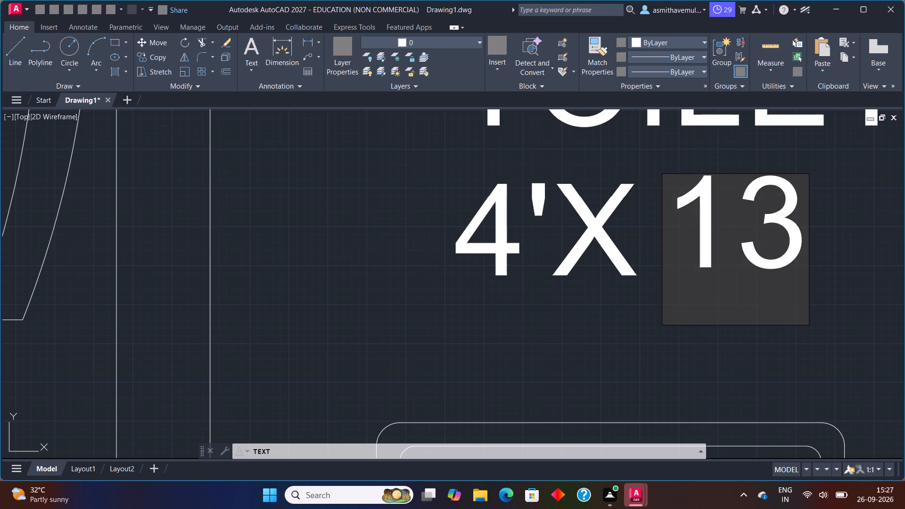
key(apostrophe)
scroll(663, 268, down, 9)
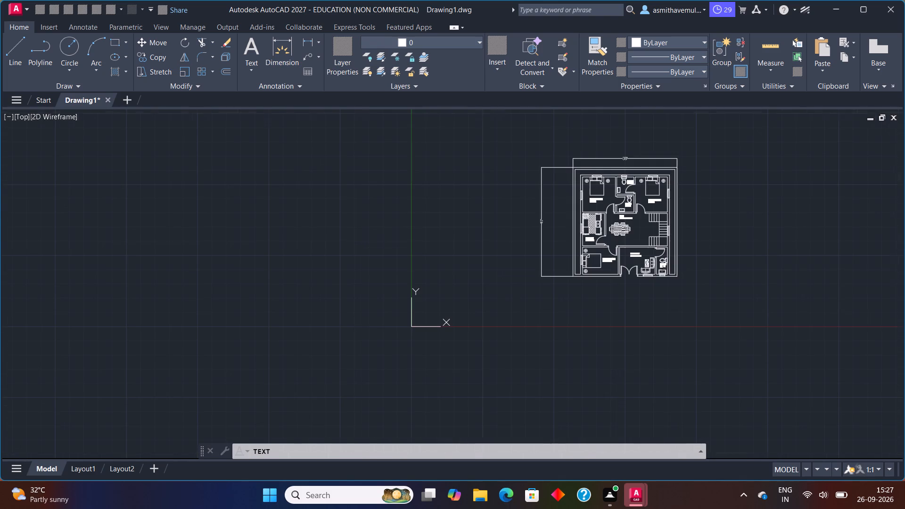
click(734, 234)
key(Escape)
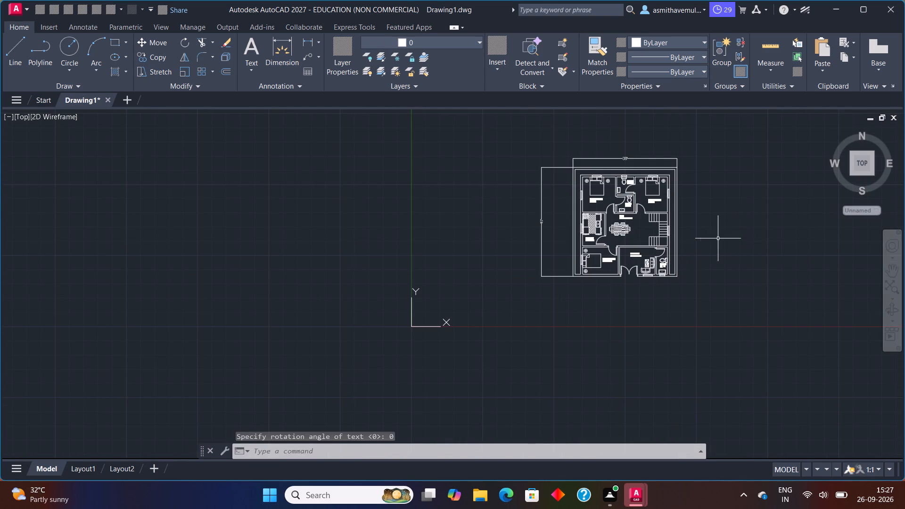
Erase the four stray horizontal lines crossing the dining table's lower chairs, middle, upper part and upper chairs in the hall.
scroll(709, 239, up, 3)
scroll(513, 240, up, 1)
middle_drag(396, 238, 480, 246)
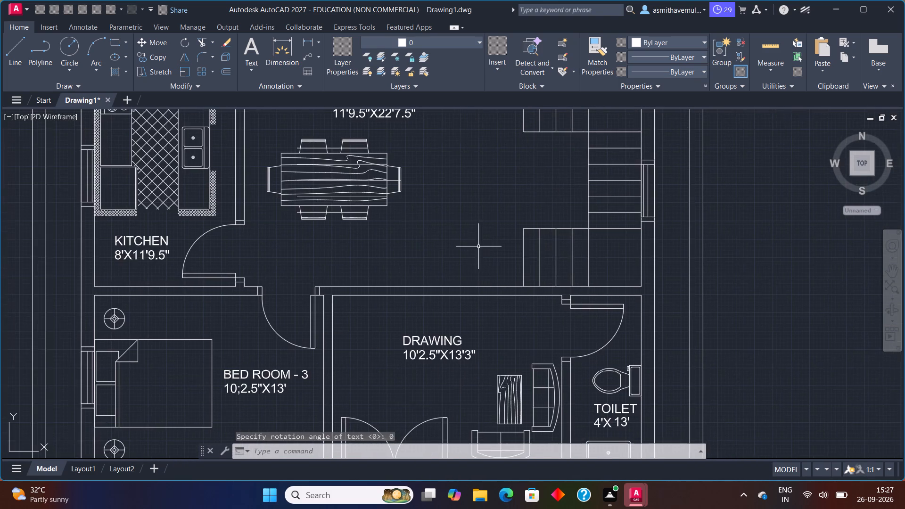
scroll(383, 232, up, 2)
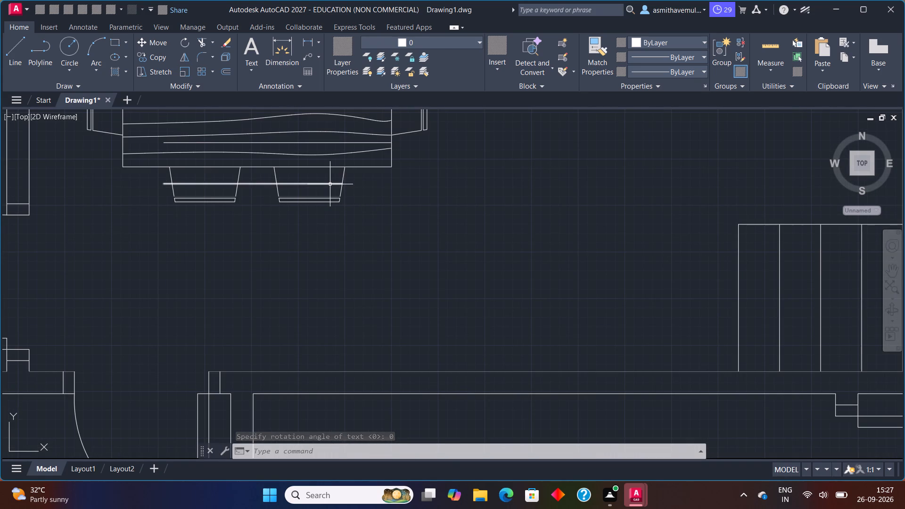
click(330, 184)
key(Delete)
scroll(330, 184, down, 1)
middle_drag(330, 184, 359, 332)
scroll(351, 271, up, 1)
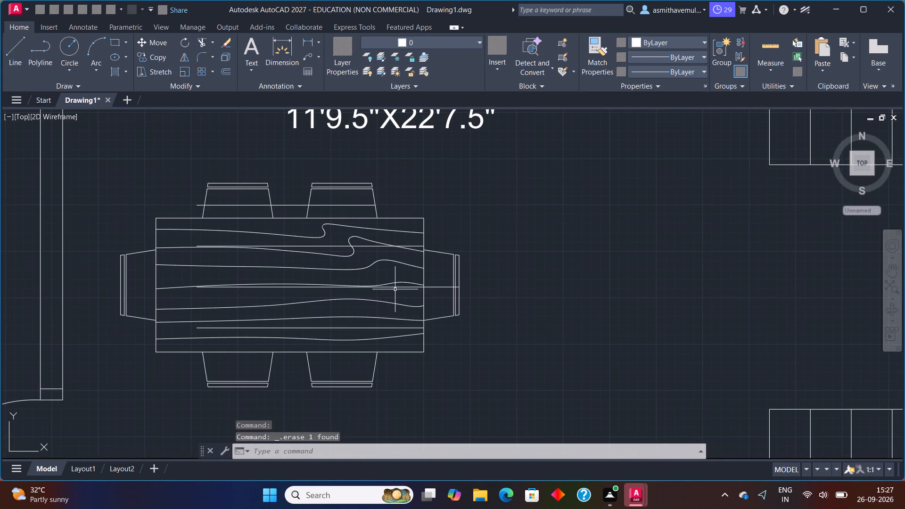
click(399, 288)
key(Delete)
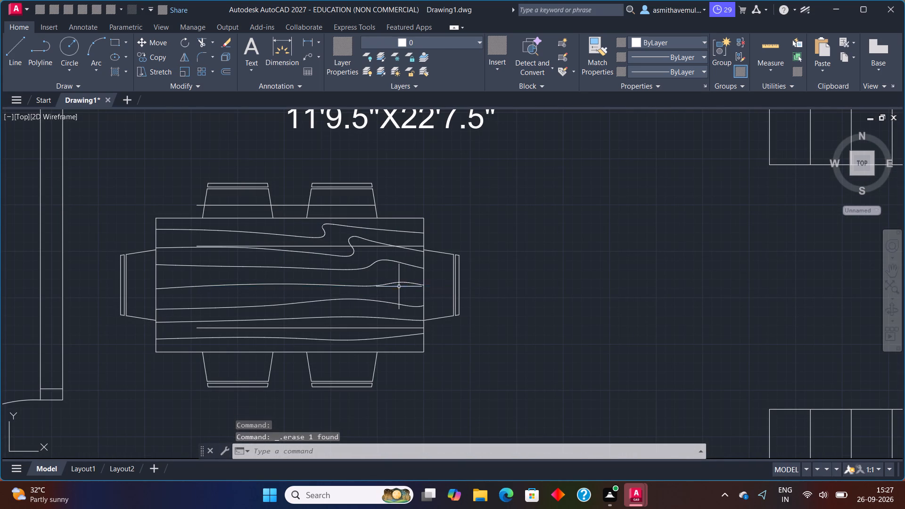
click(377, 247)
key(Delete)
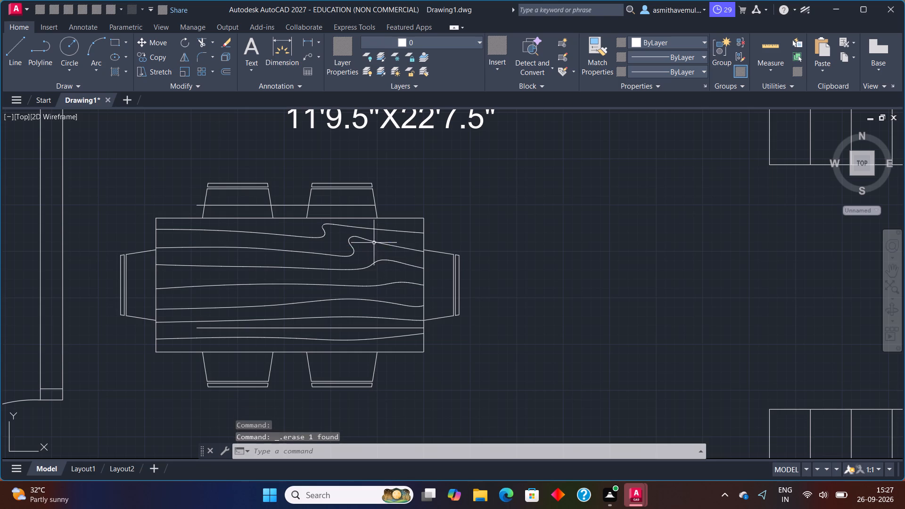
click(356, 206)
key(Delete)
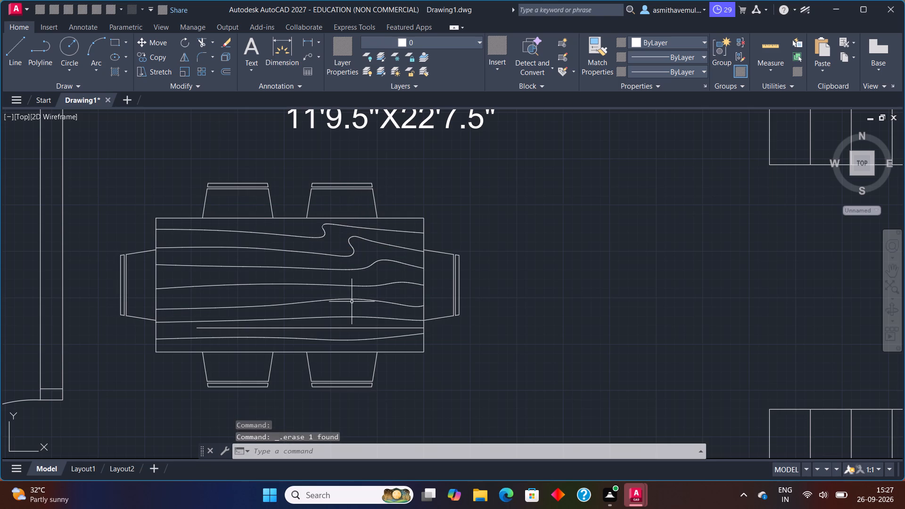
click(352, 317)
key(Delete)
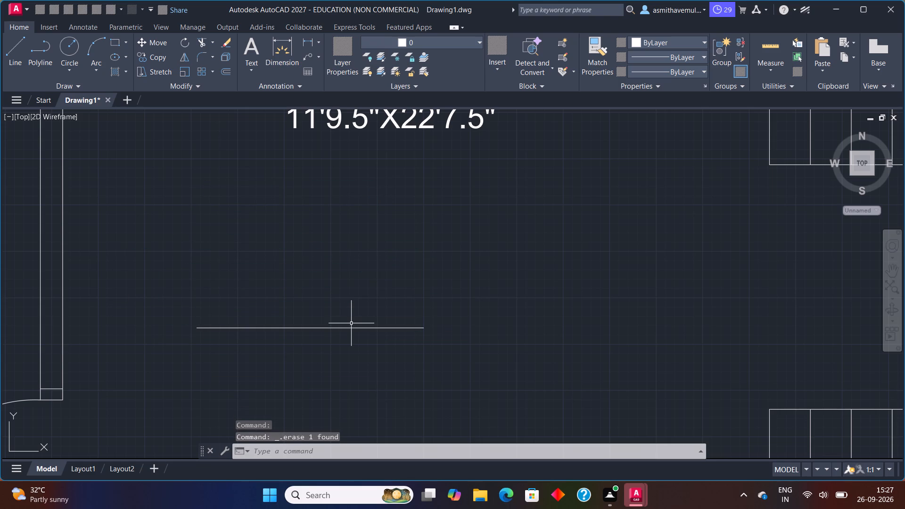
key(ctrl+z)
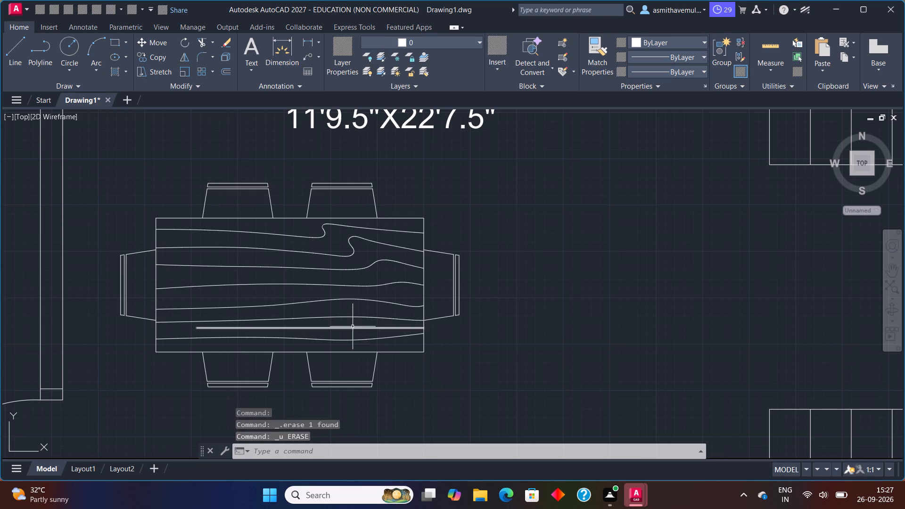
Erase the remaining stray horizontal line crossing the lower part of the dining table.
click(353, 329)
key(Delete)
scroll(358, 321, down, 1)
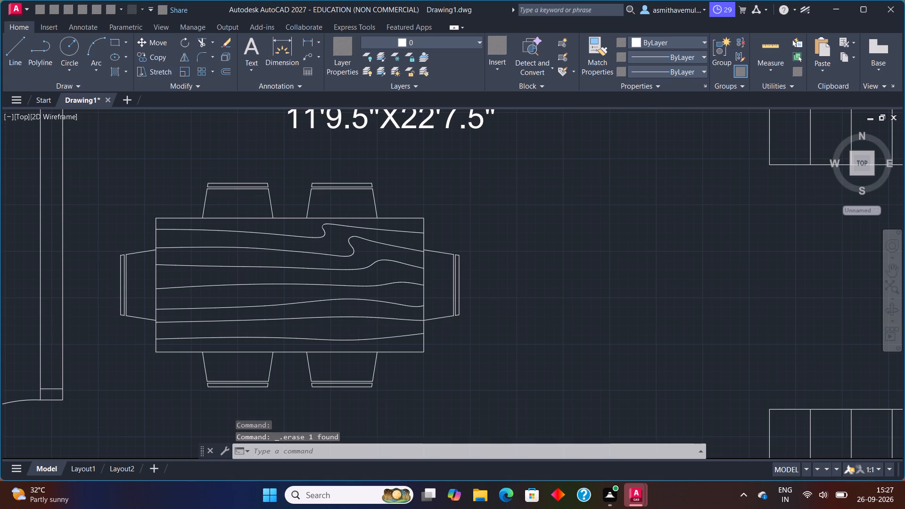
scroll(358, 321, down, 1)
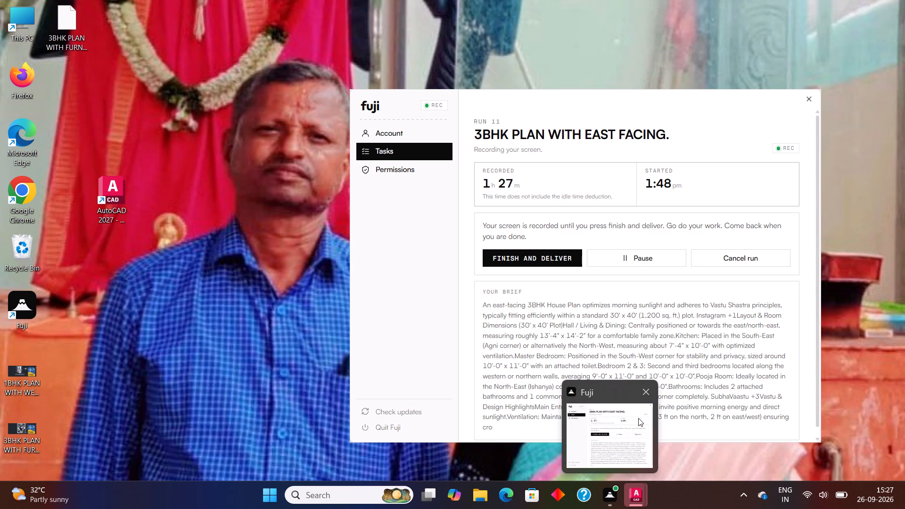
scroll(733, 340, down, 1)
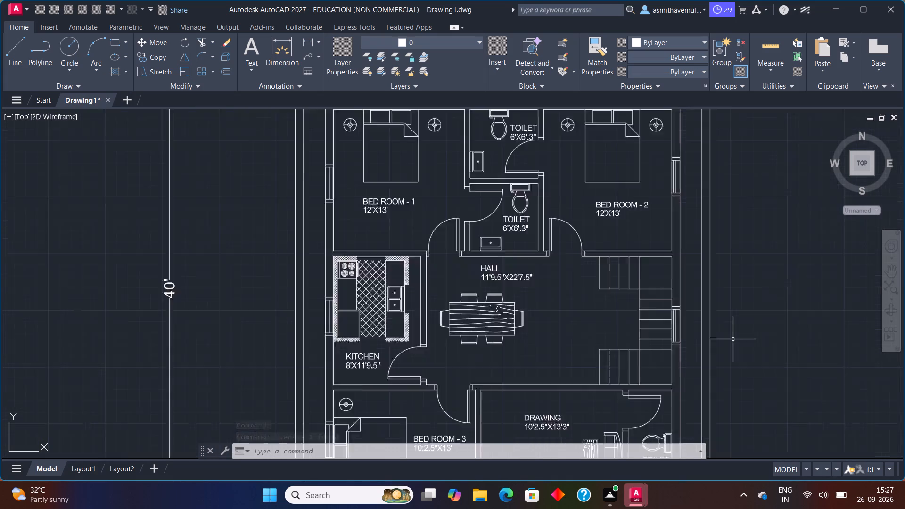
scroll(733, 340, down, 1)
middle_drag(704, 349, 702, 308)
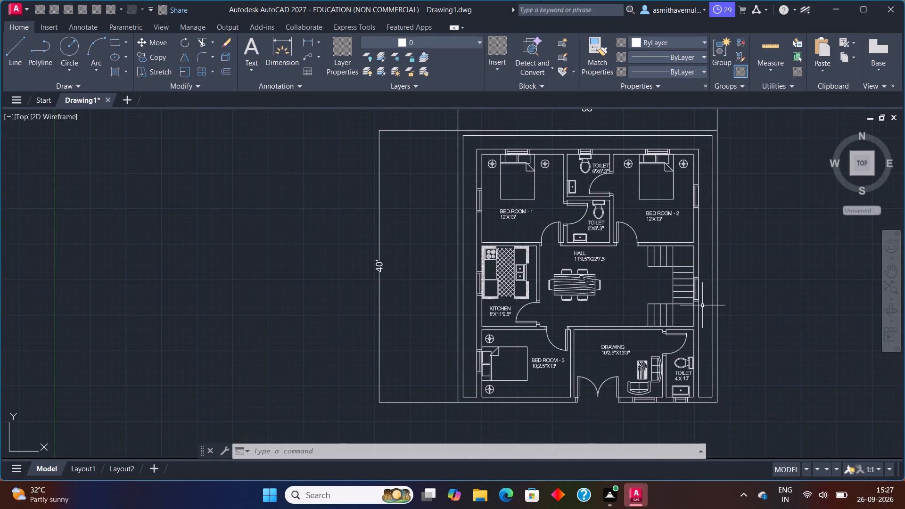
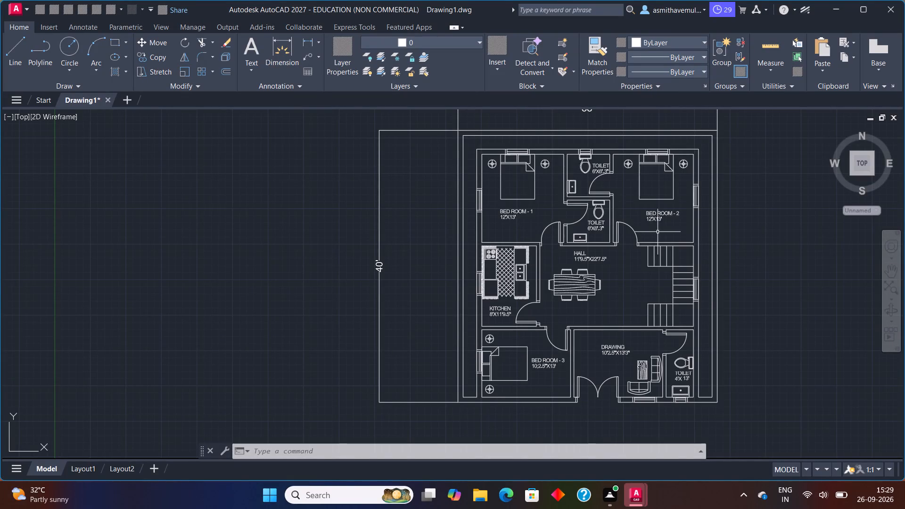
Draw a U-shaped stair direction polyline through the middle of the three flights, with a vertical run of about 8'-7", ending at the lower flight's second riser.
scroll(628, 306, up, 1)
middle_drag(569, 304, 341, 323)
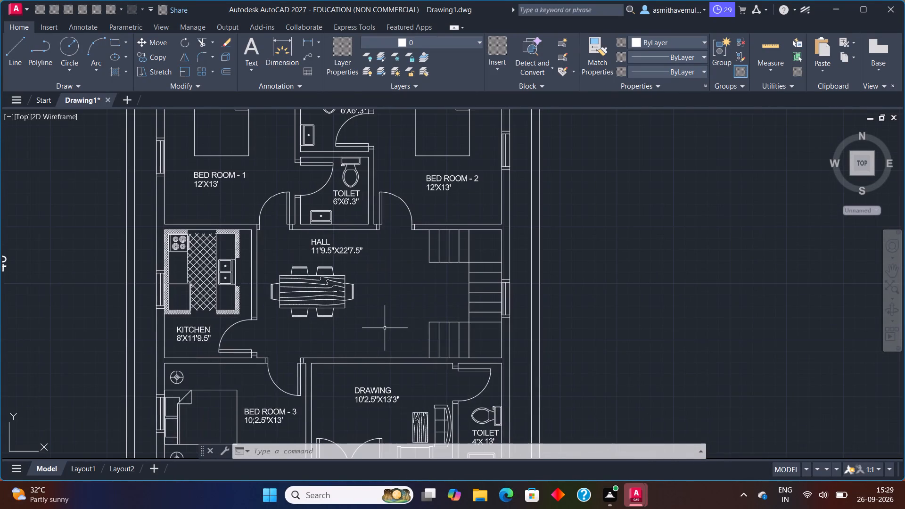
scroll(385, 328, up, 1)
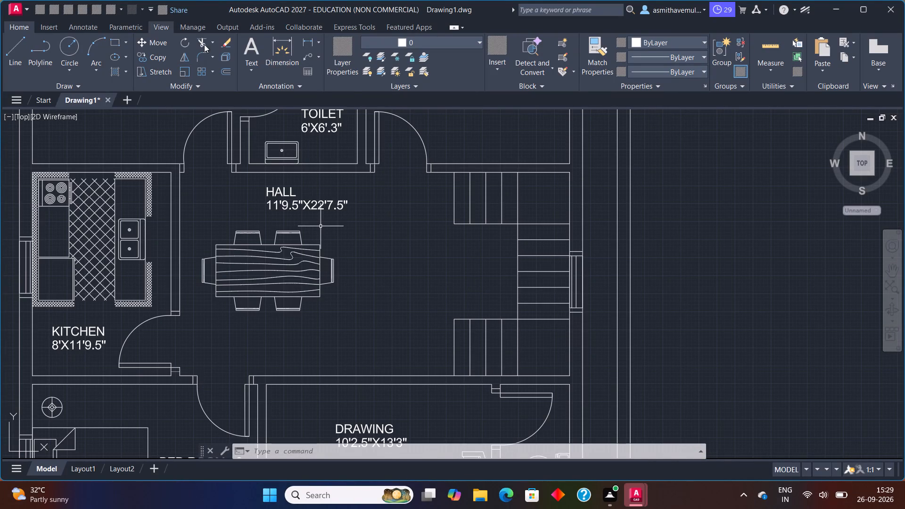
text(PL)
key(Return)
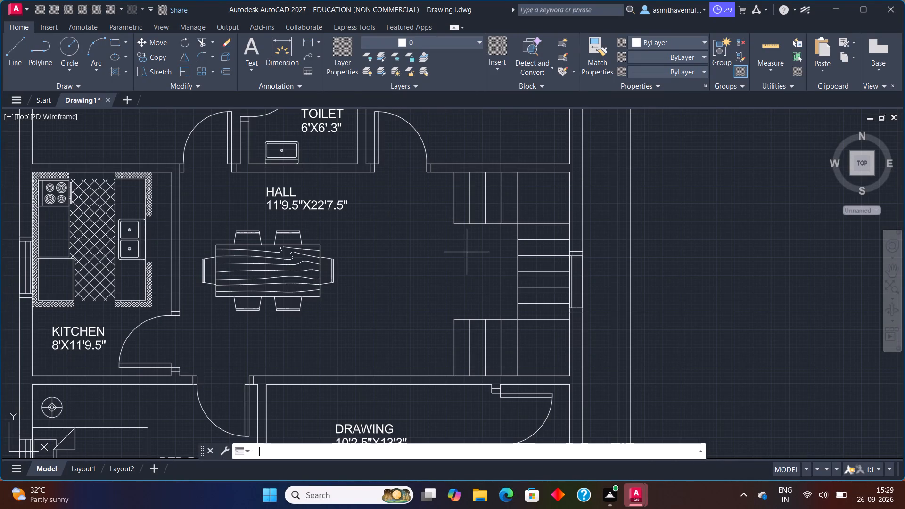
click(454, 195)
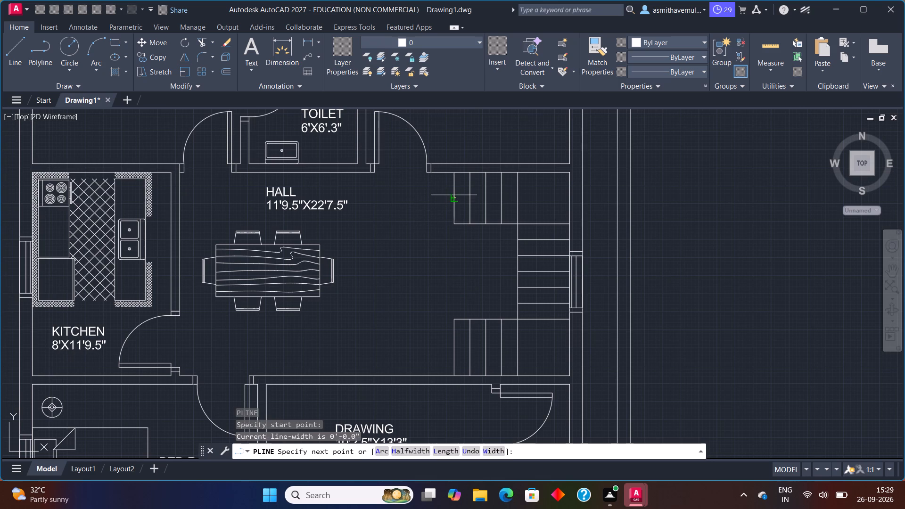
key(F8)
click(544, 197)
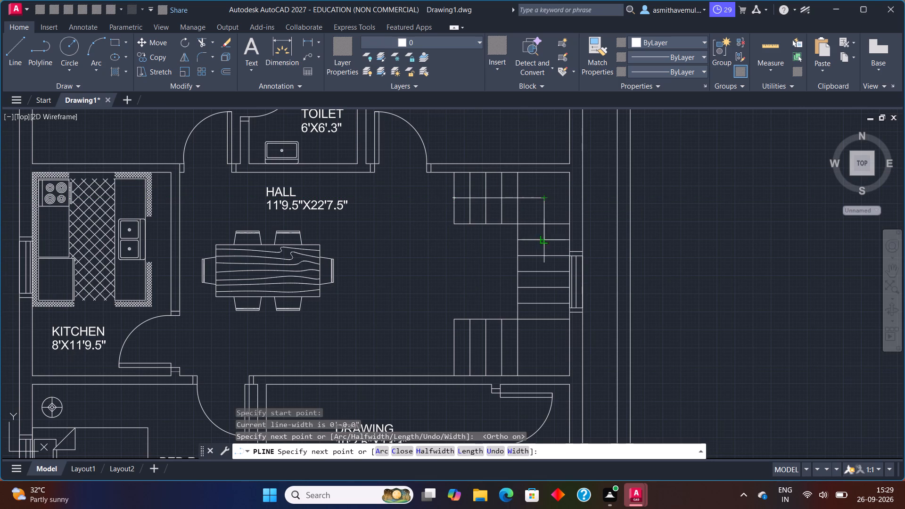
click(545, 349)
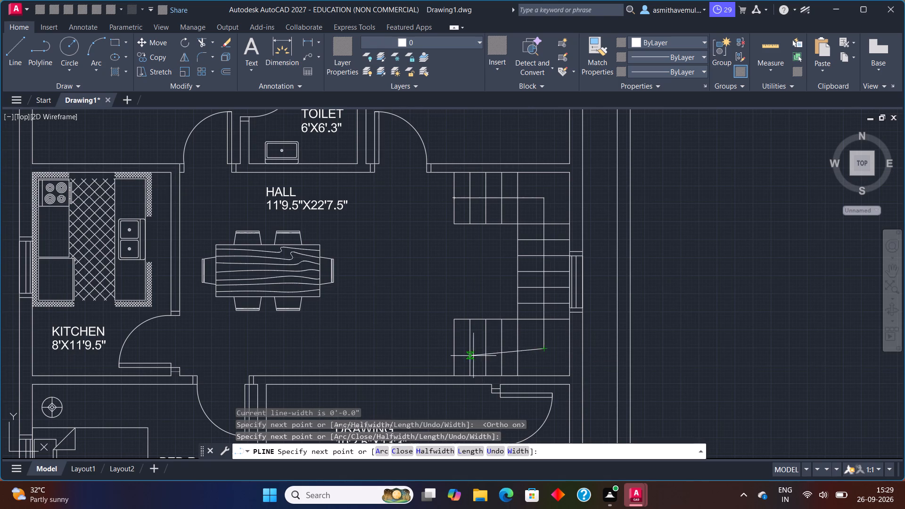
click(471, 354)
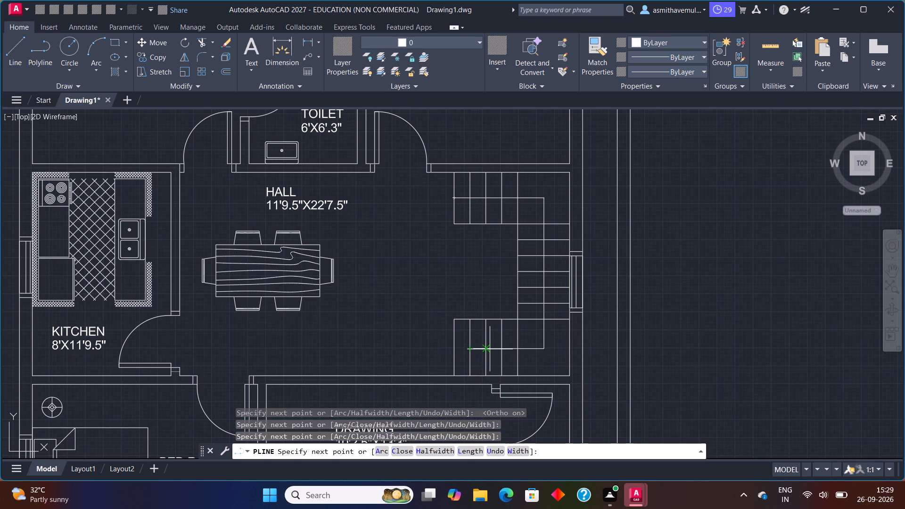
key(Escape)
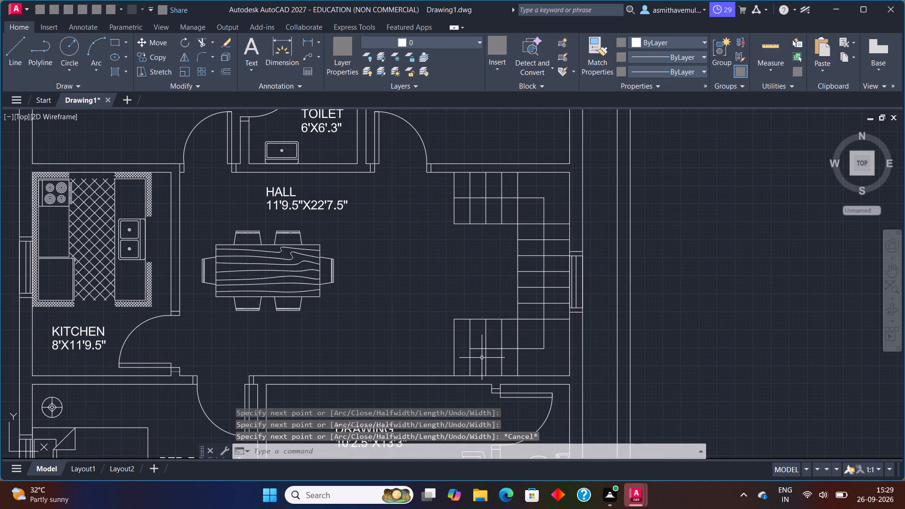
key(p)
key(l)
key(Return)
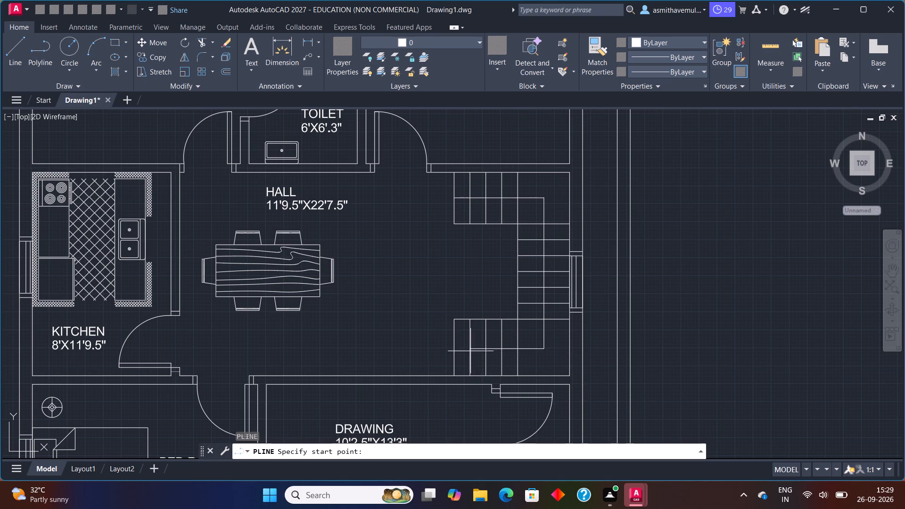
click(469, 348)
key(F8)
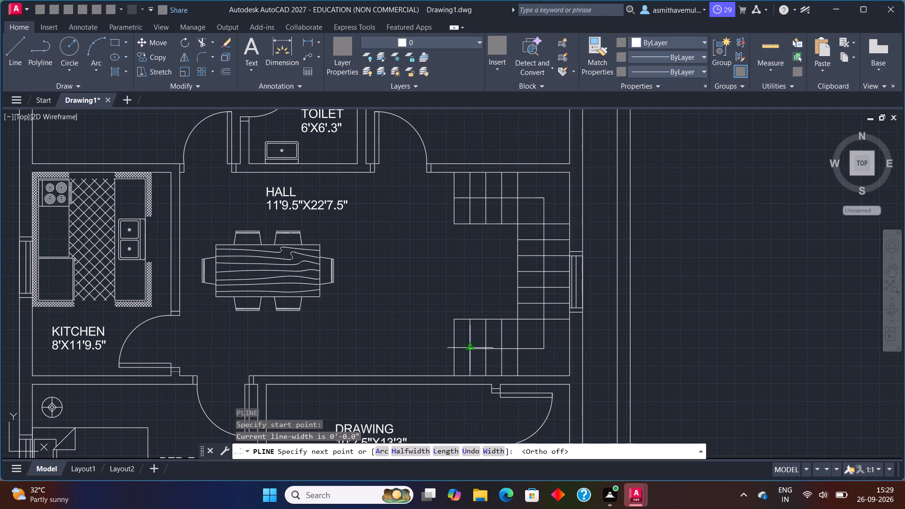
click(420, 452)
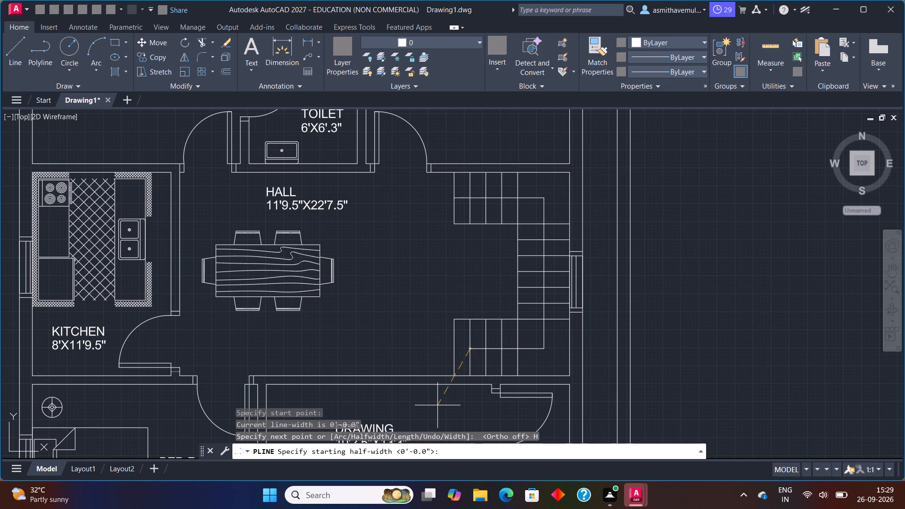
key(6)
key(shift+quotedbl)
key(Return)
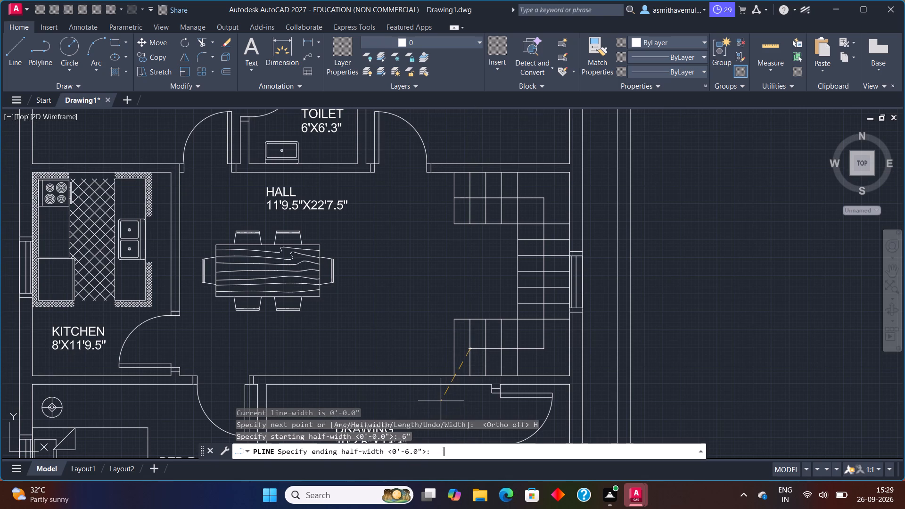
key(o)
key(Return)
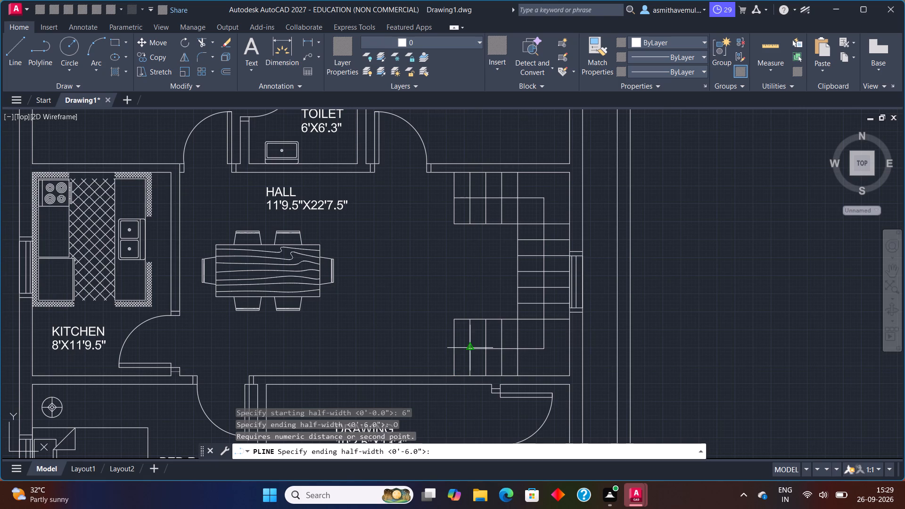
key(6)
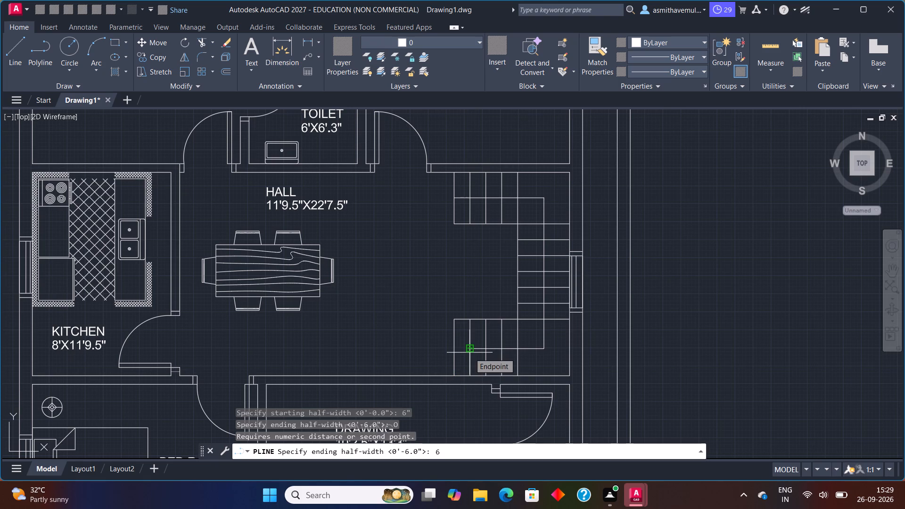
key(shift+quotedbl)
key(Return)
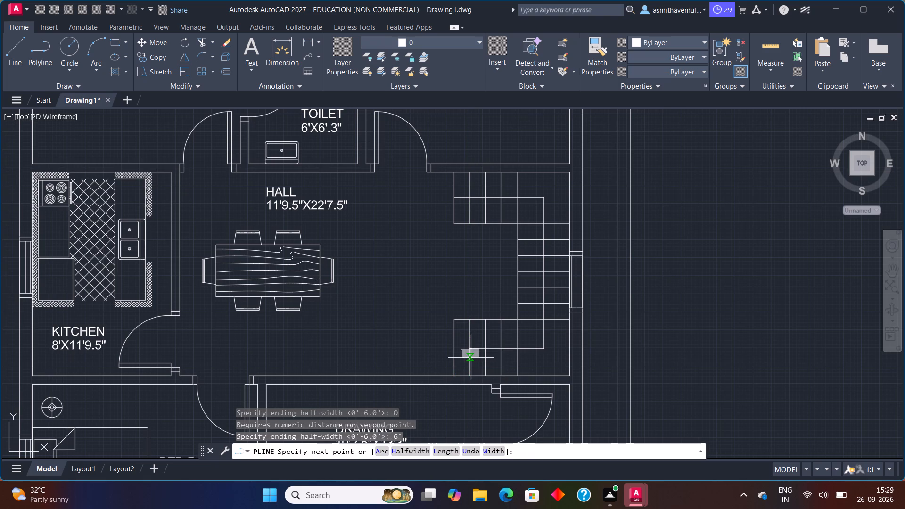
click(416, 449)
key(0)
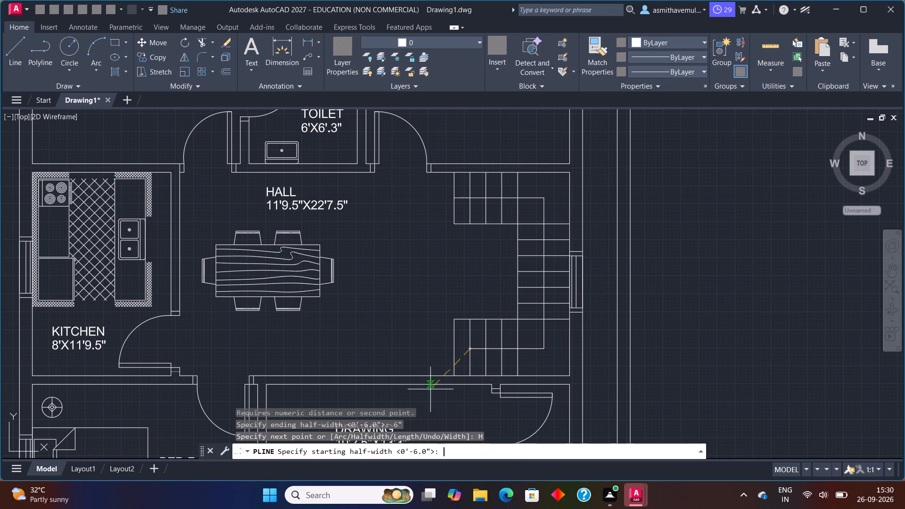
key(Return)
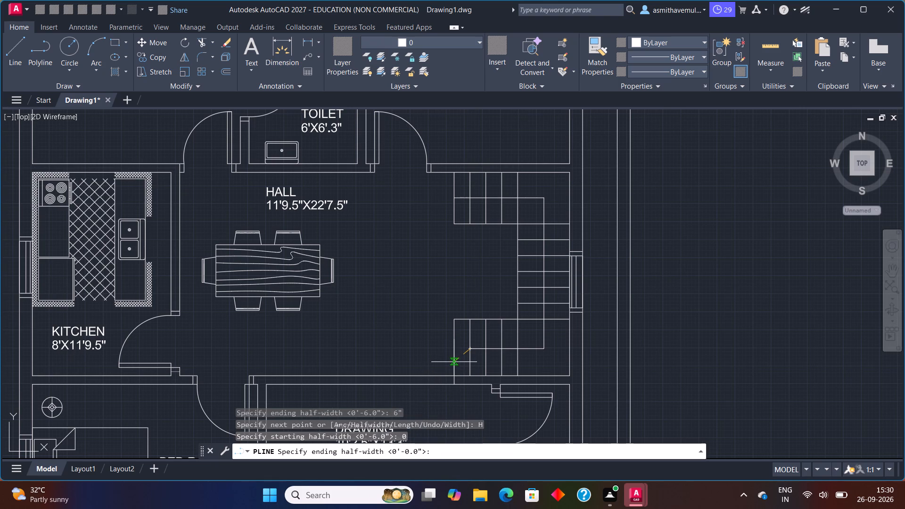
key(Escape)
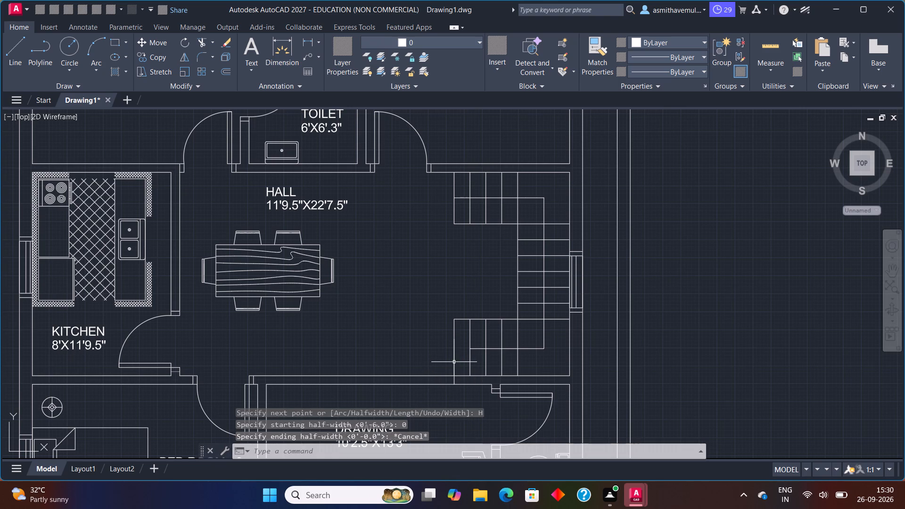
Draw a polyline arrowhead pointing left from the direction line's lower-flight end, with starting half-width 6" and ending half-width 0.
key(p)
key(l)
key(Return)
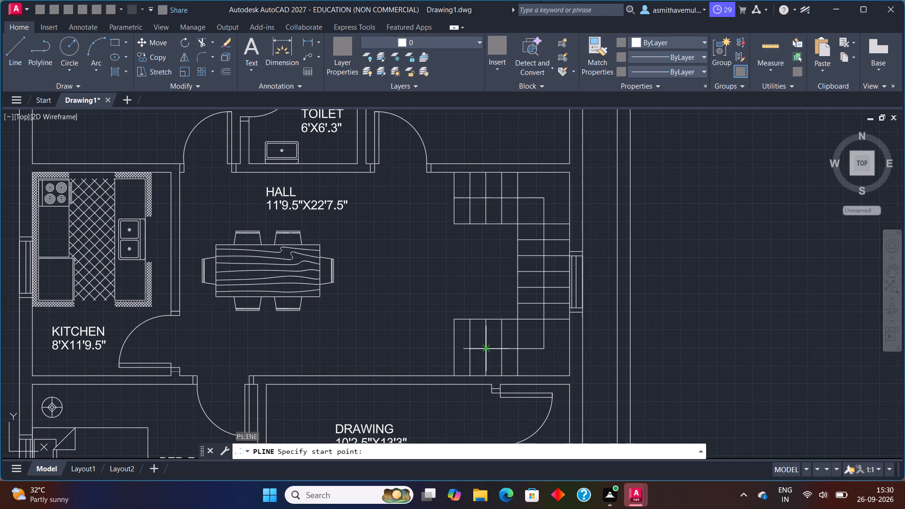
click(473, 351)
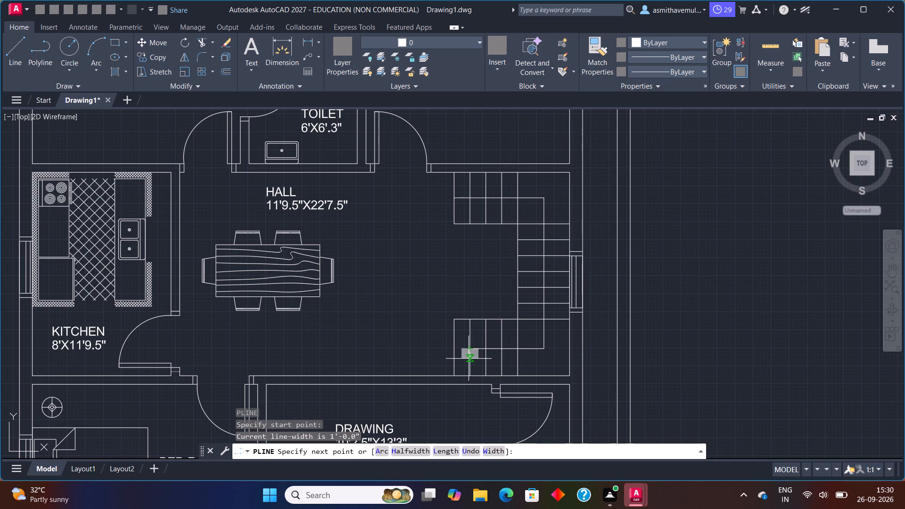
click(411, 456)
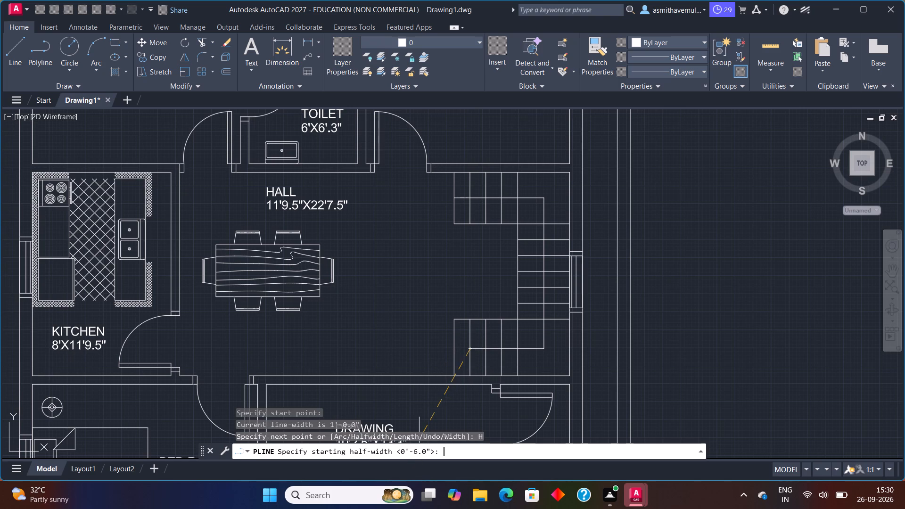
key(6)
key(shift+quotedbl)
key(Return)
key(0)
key(Return)
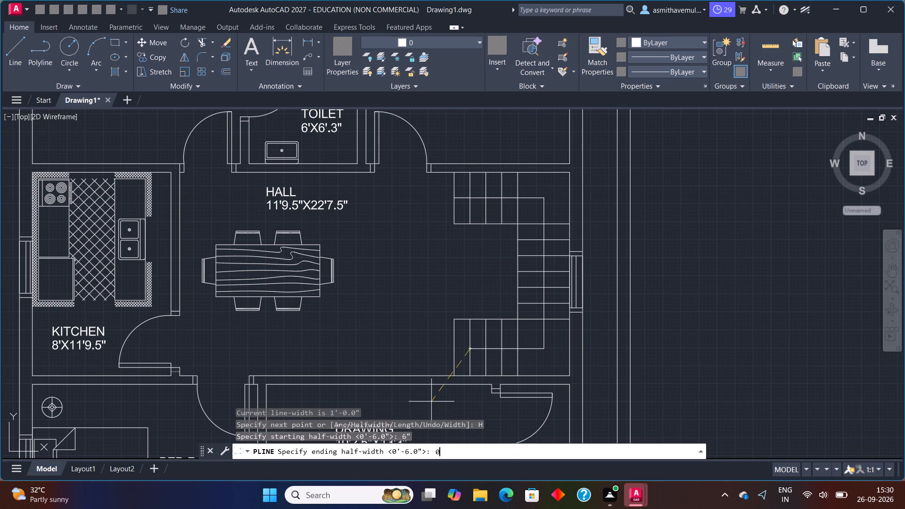
click(441, 351)
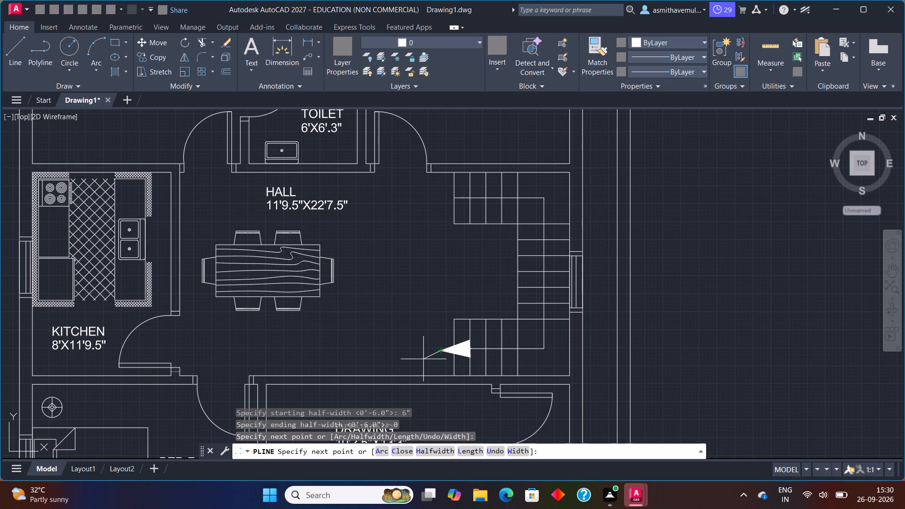
key(Escape)
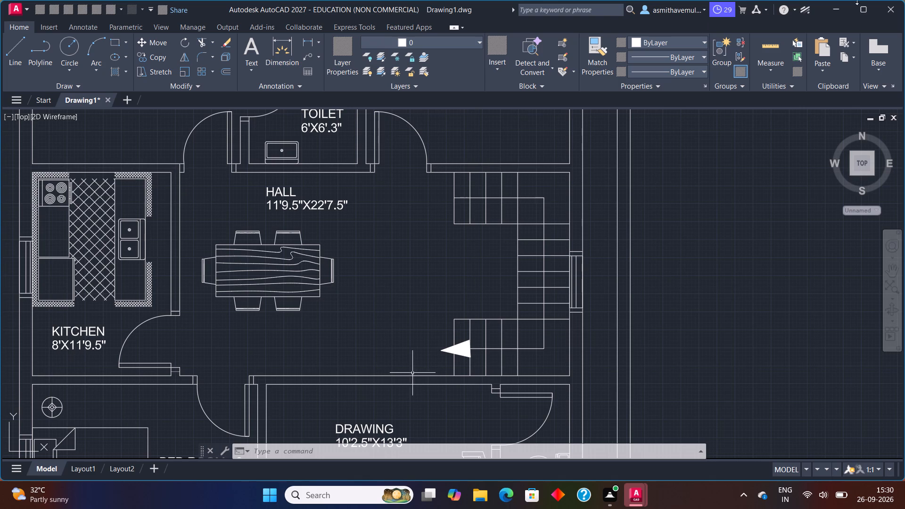
Trim the stair direction line out of the middle flight, keeping its portions in the upper and lower flights and landings.
scroll(561, 260, down, 2)
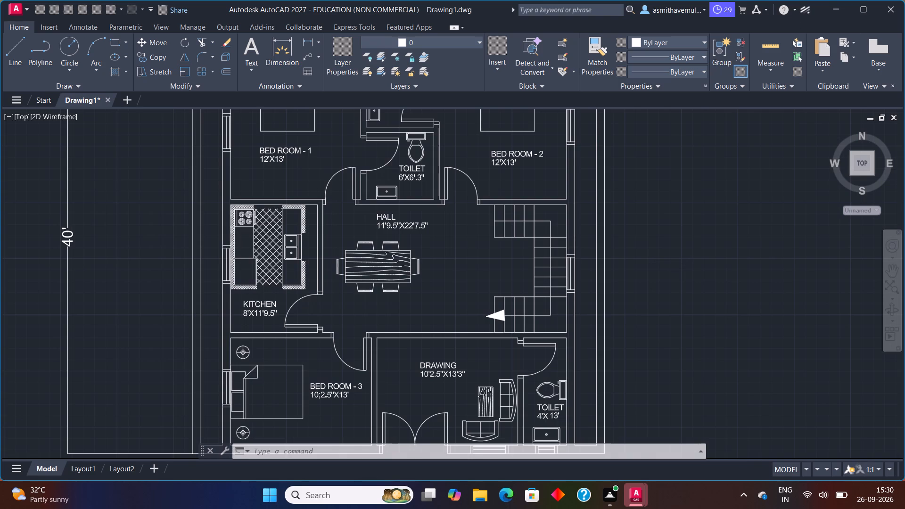
scroll(546, 270, up, 2)
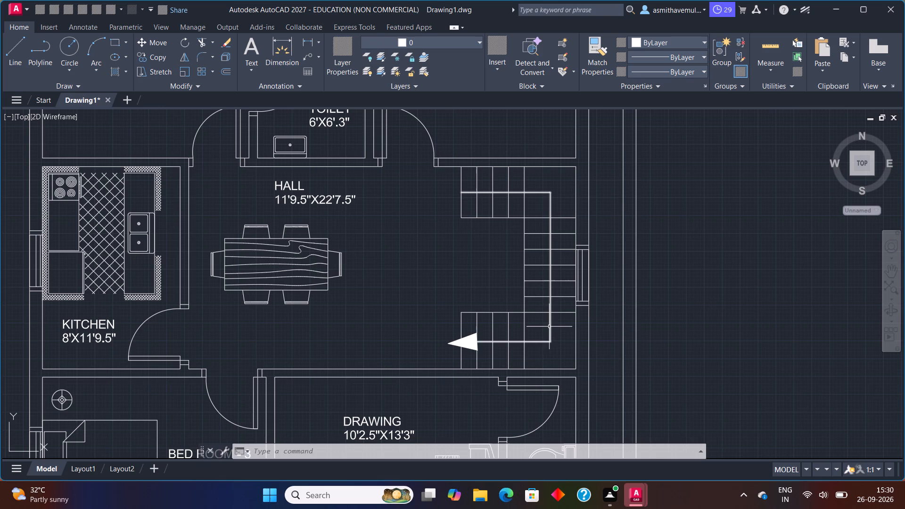
key(t)
key(r)
key(i)
key(m)
key(Return)
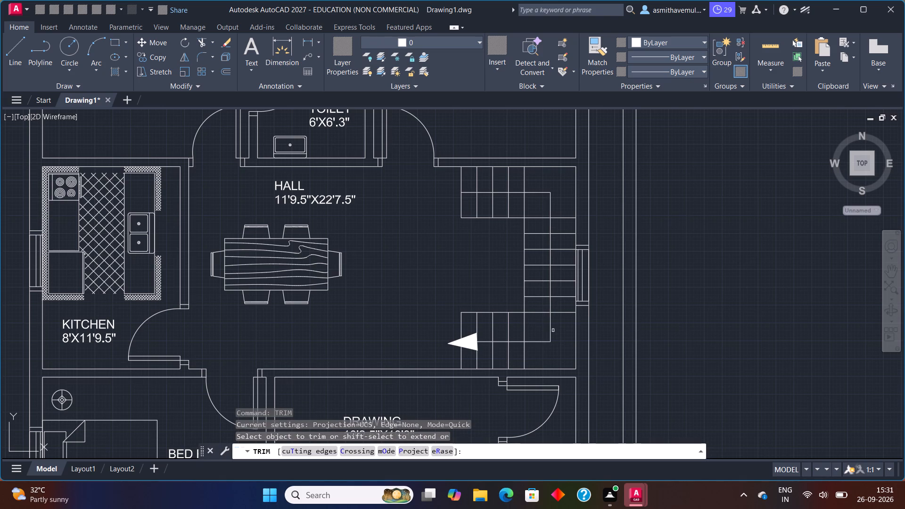
click(551, 328)
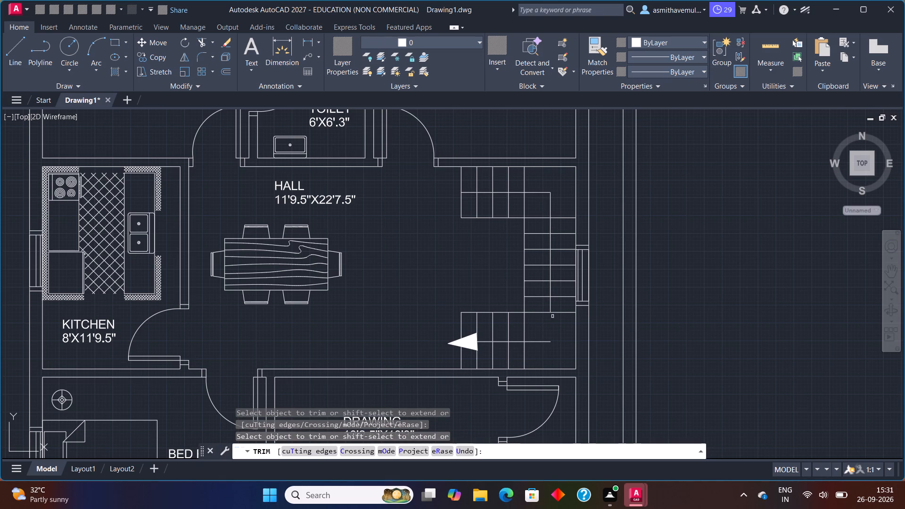
key(ctrl+z)
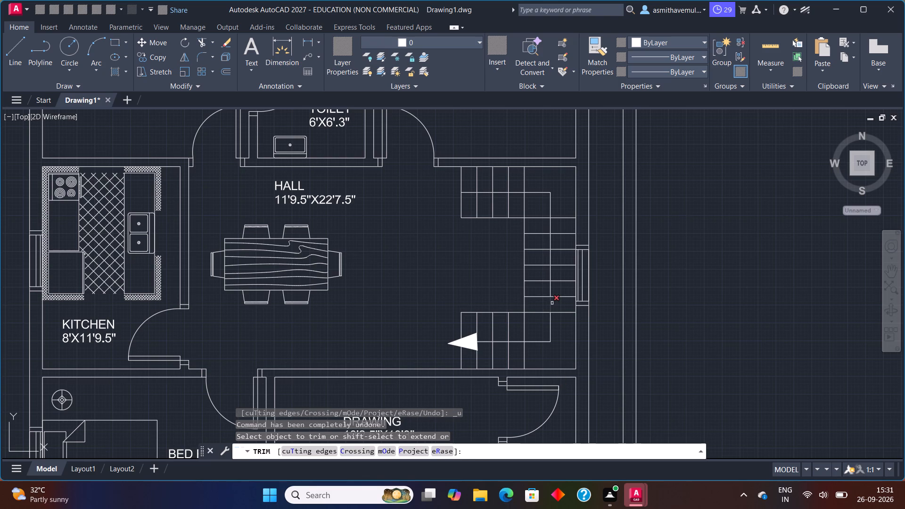
click(552, 304)
click(550, 287)
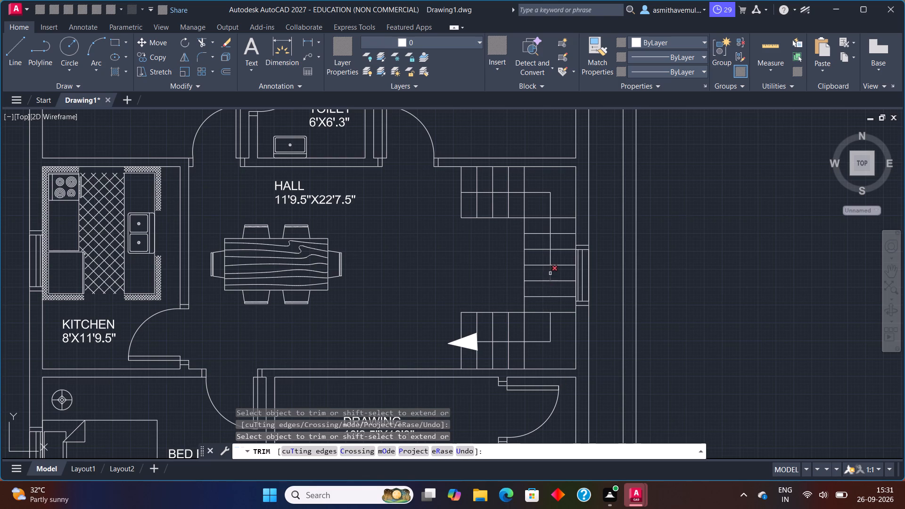
click(550, 274)
click(550, 257)
click(549, 241)
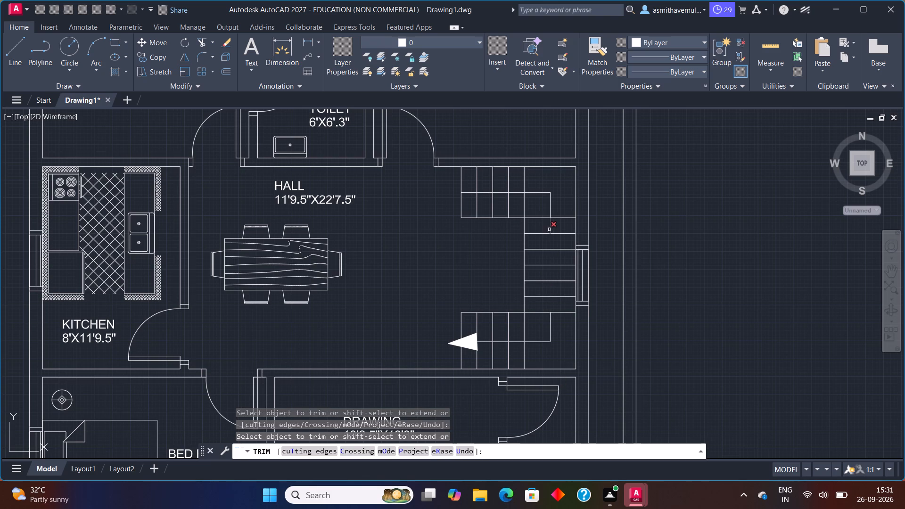
click(551, 226)
key(Escape)
Draw a polyline arrowhead pointing down from the upper direction line's end into the middle flight, with starting half-width 6" and ending half-width 0.
text(PL)
key(Return)
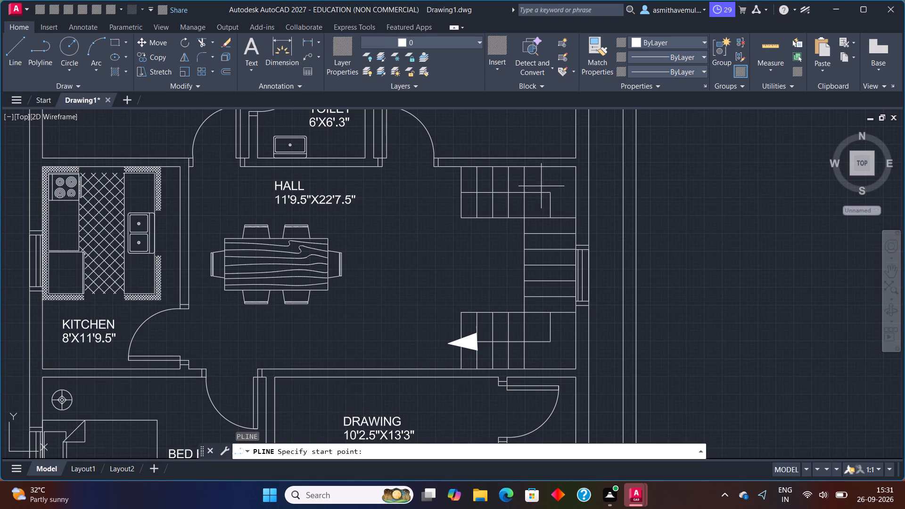
click(553, 216)
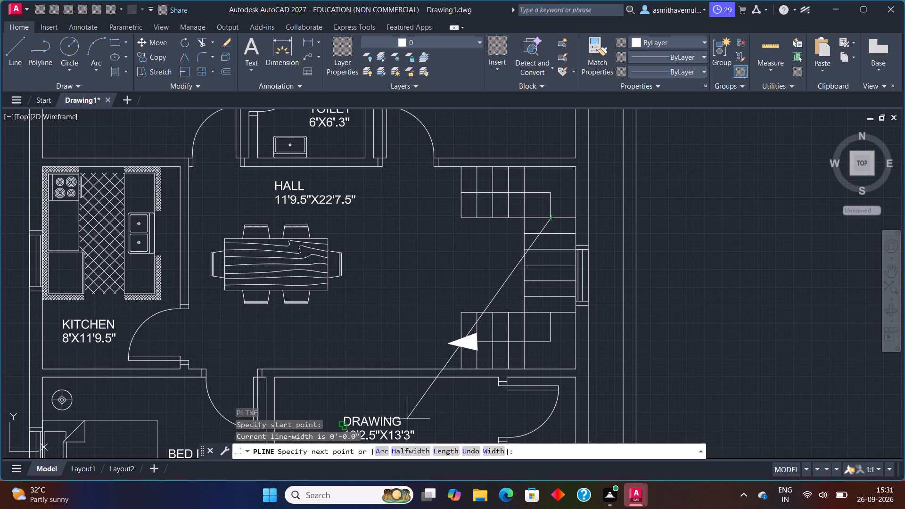
click(405, 448)
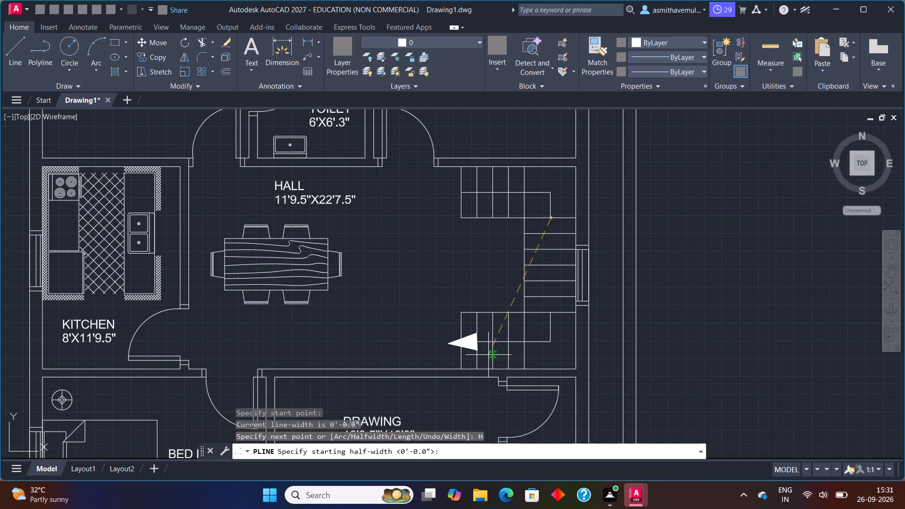
key(6)
key(shift+quotedbl)
key(Return)
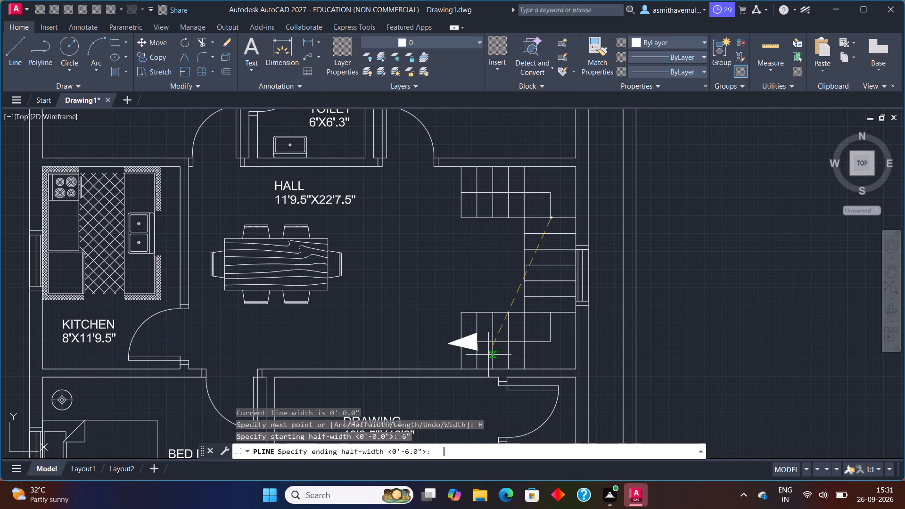
key(0)
key(Return)
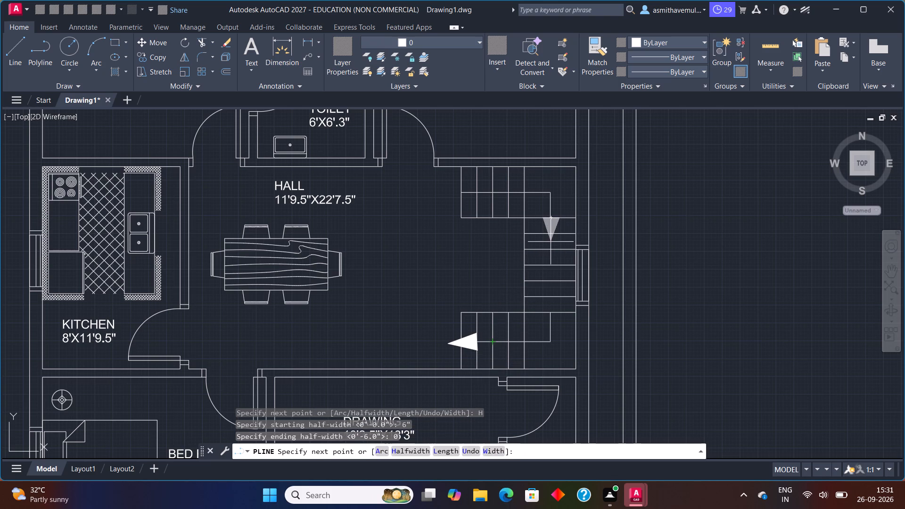
key(F8)
click(551, 244)
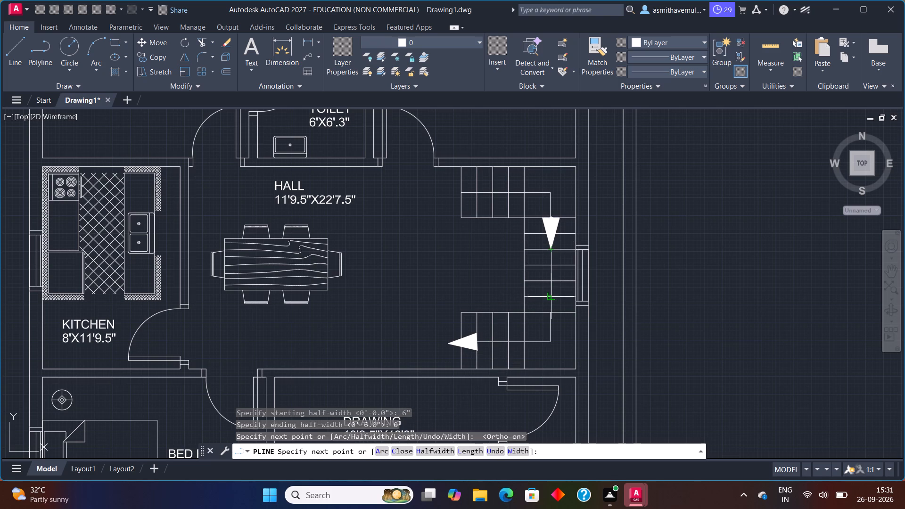
key(Escape)
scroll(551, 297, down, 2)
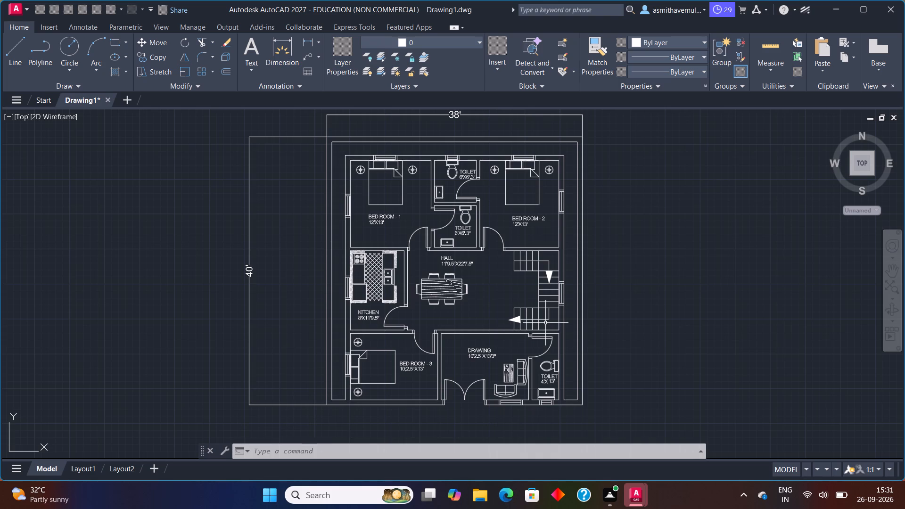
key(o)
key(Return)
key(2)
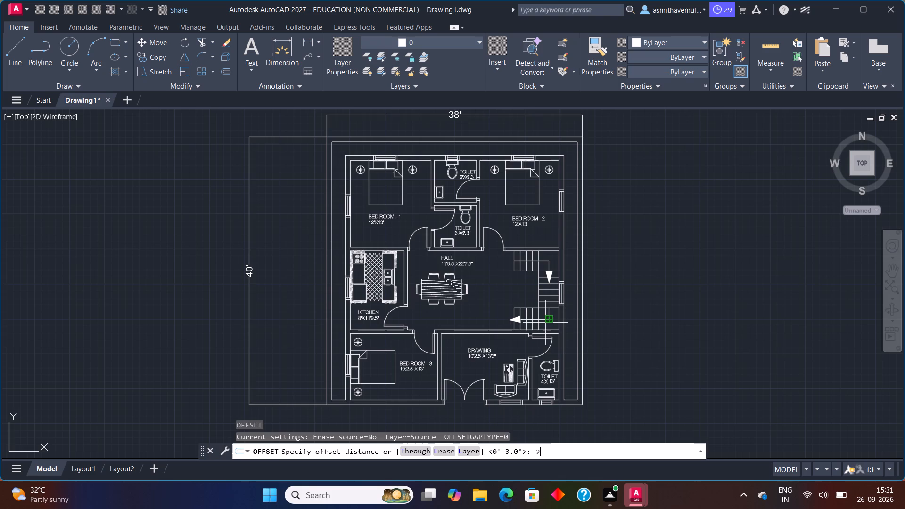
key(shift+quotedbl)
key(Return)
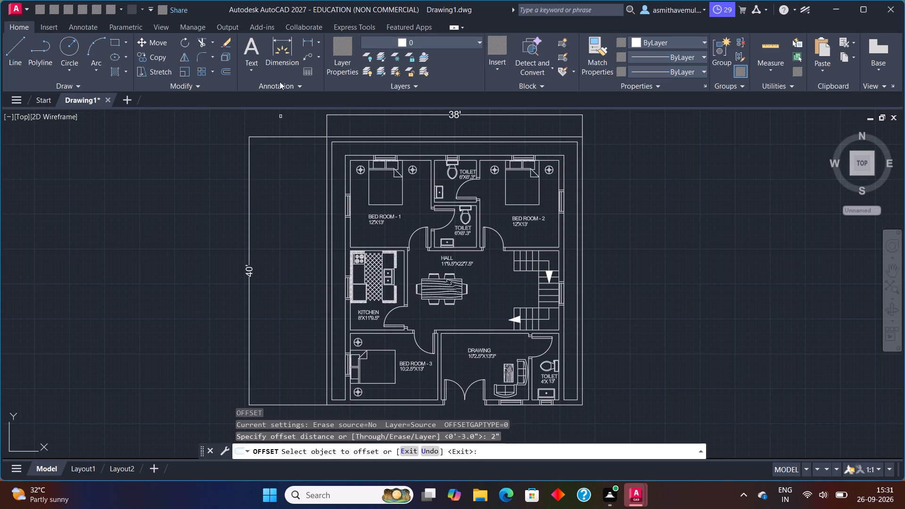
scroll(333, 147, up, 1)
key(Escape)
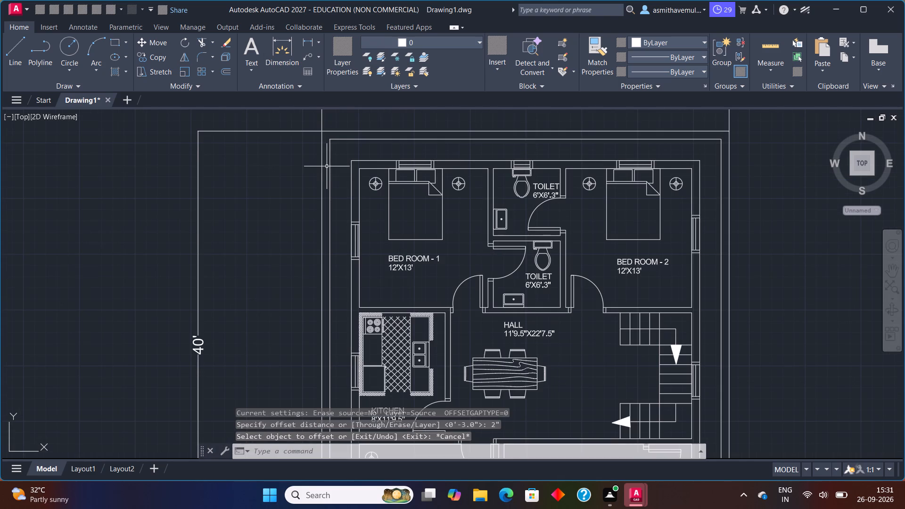
Add a horizontal linear dimension from the compound wall's inner face to Bed Room - 1's outer left wall, placed above the plan.
key(d)
text(LI)
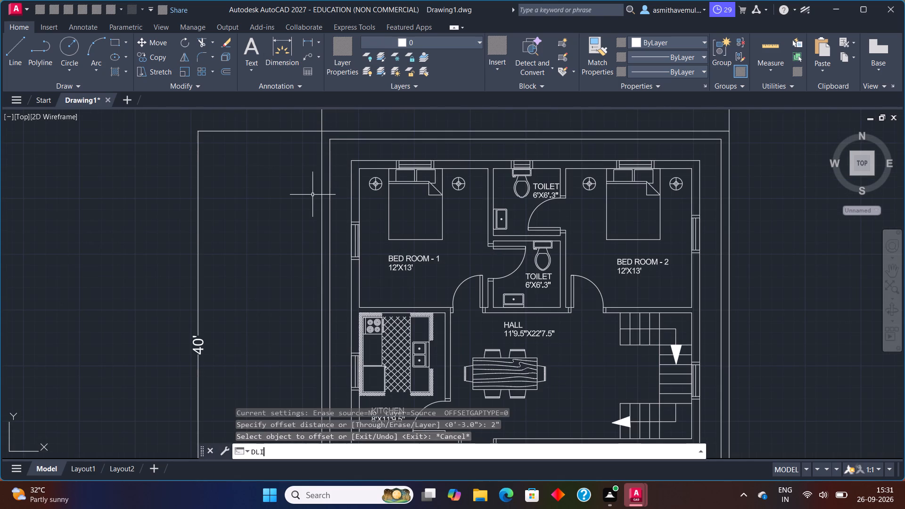
key(Return)
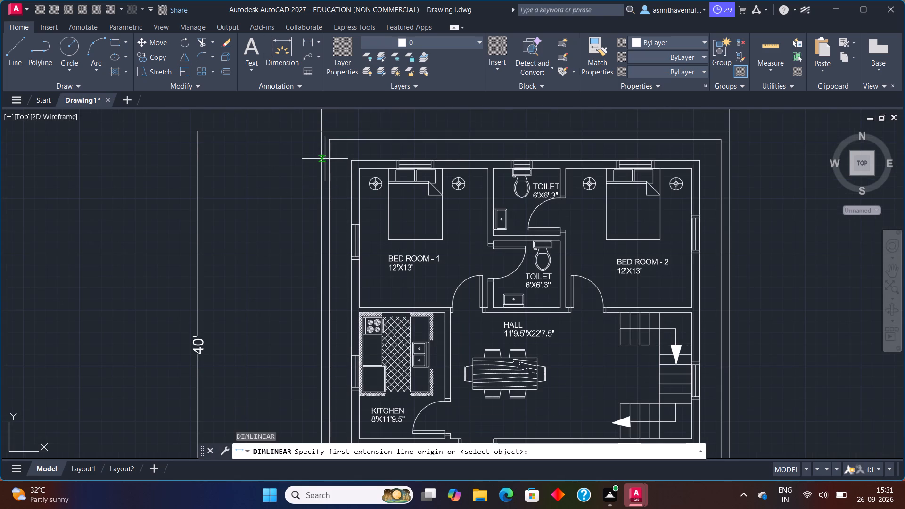
click(329, 161)
click(348, 161)
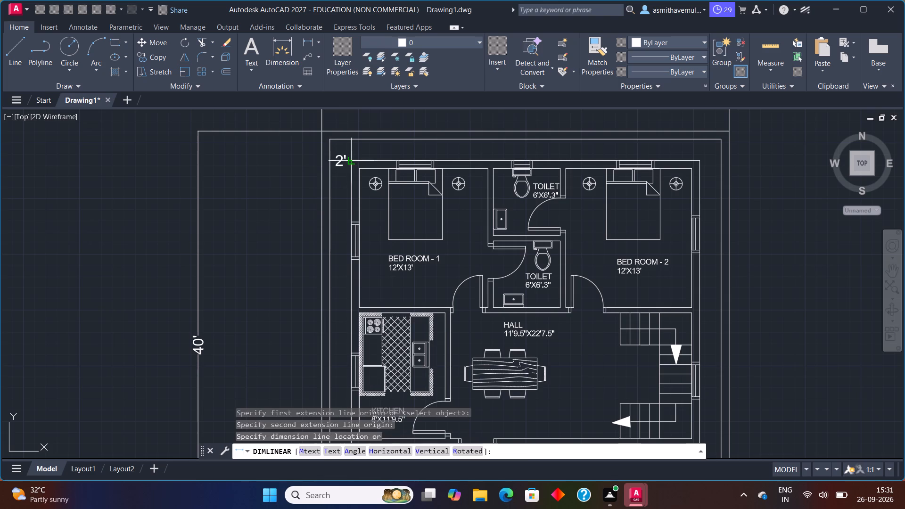
click(346, 115)
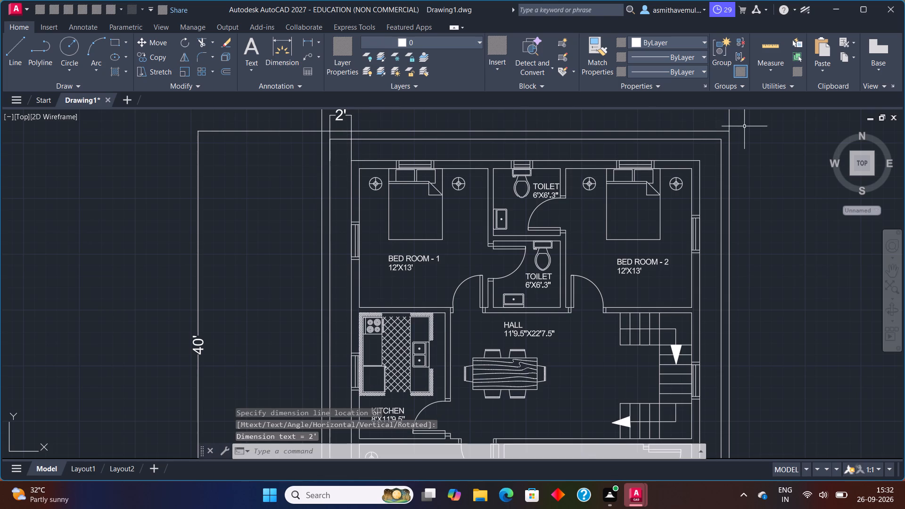
Add a horizontal linear dimension from Bed Room - 2's outer right wall to the compound wall's inner face, level with the left setback dimension.
middle_drag(742, 135, 639, 176)
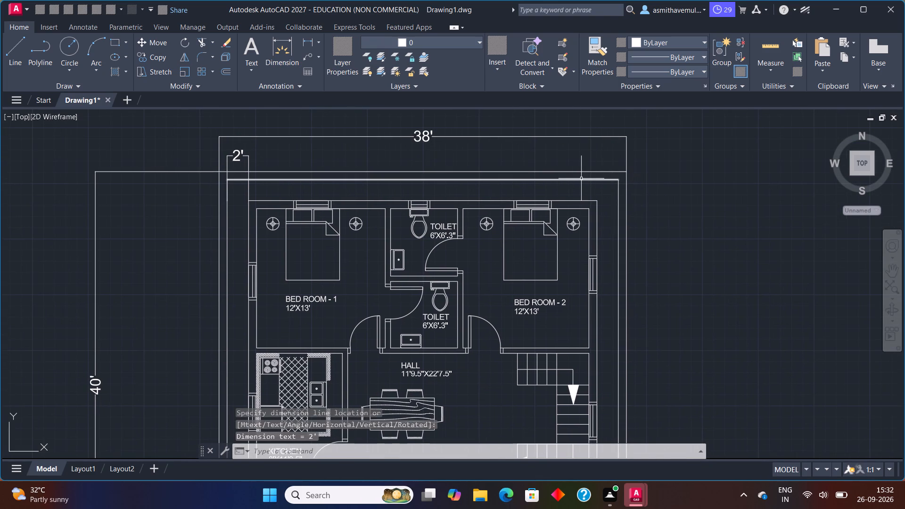
text(DLI)
key(Return)
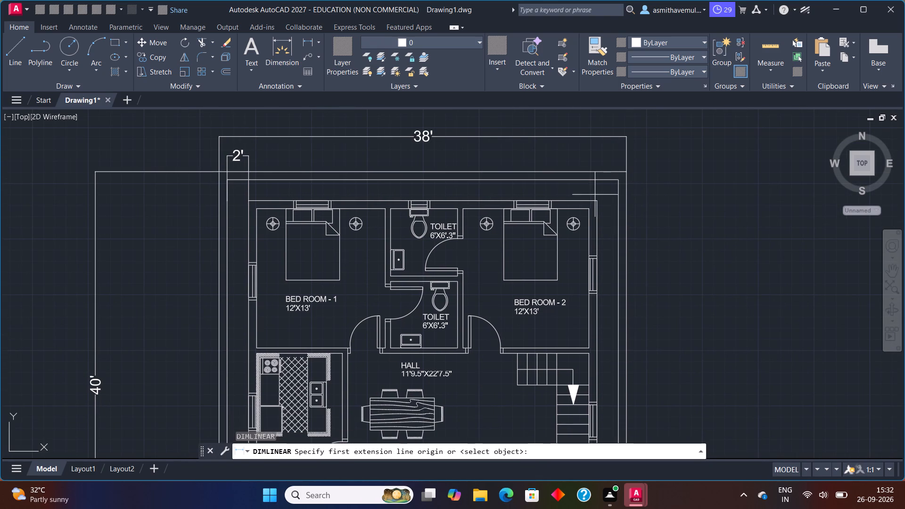
click(595, 200)
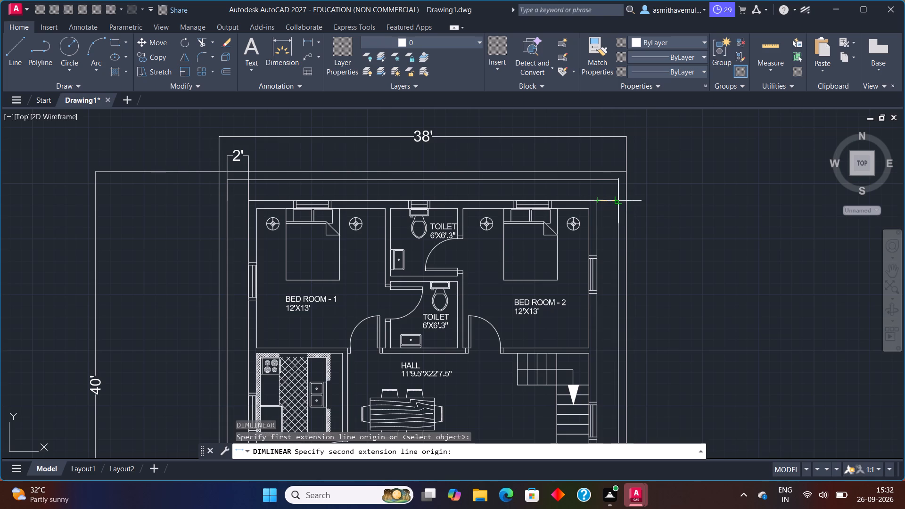
click(619, 201)
click(615, 156)
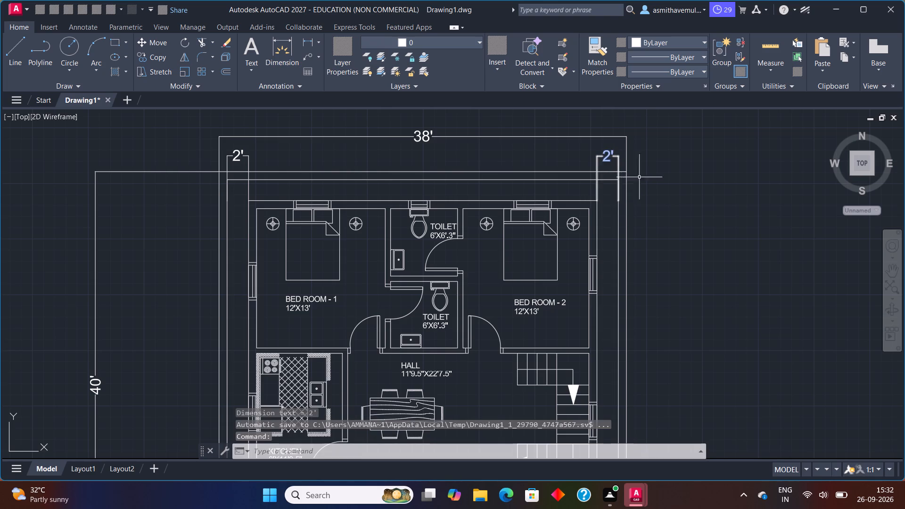
Add a vertical linear dimension between the compound wall's inner face and the house's top wall, placed beyond the plan's right side.
key(d)
text(LI)
key(Return)
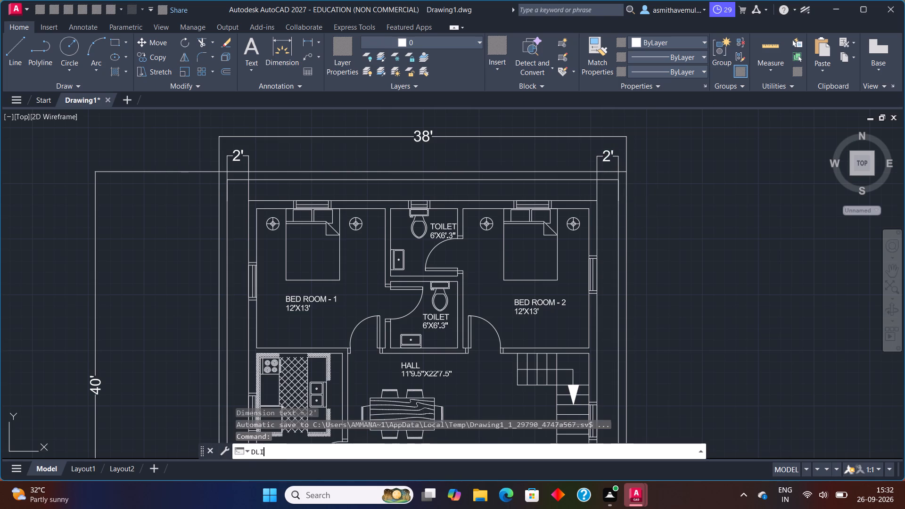
click(599, 180)
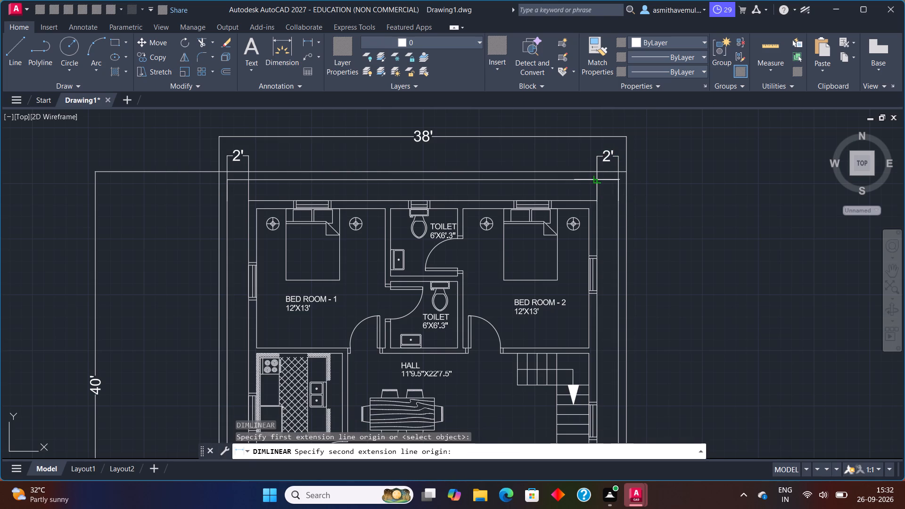
click(596, 198)
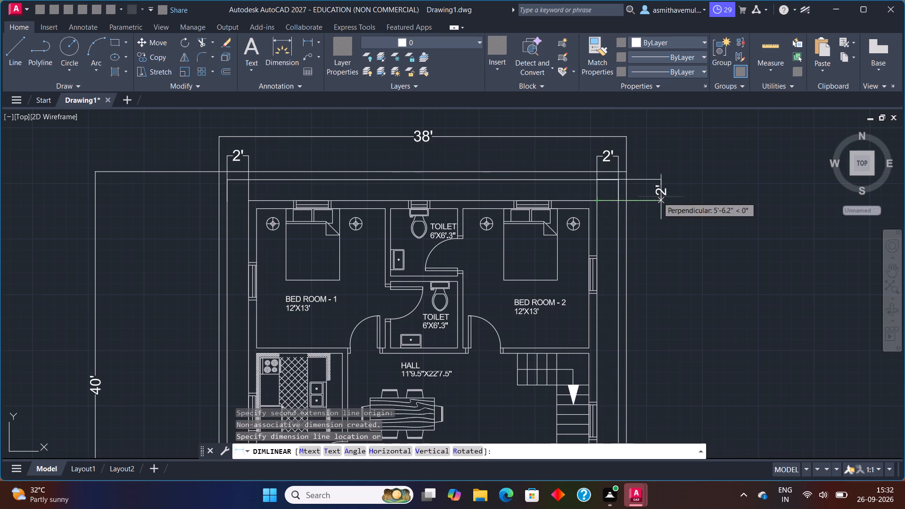
click(665, 197)
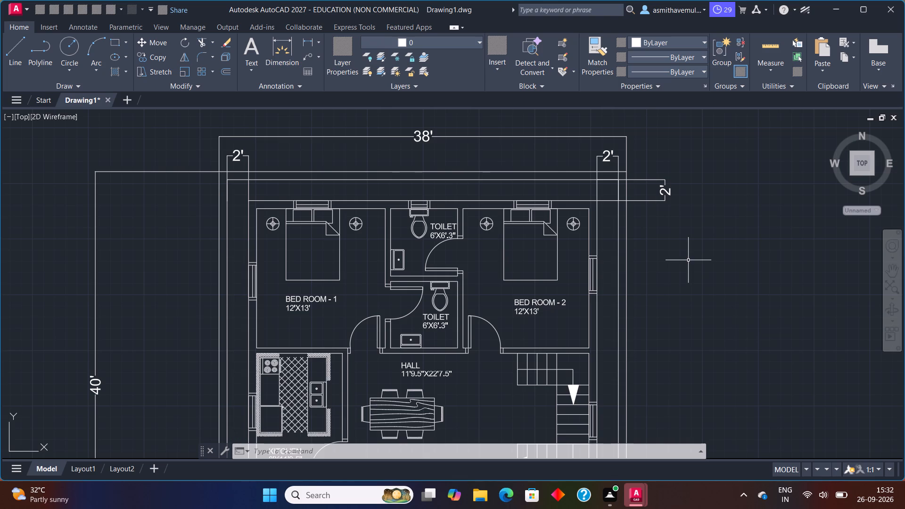
Move the dining table set slightly to the right in the hall, toward the staircase.
scroll(629, 183, down, 1)
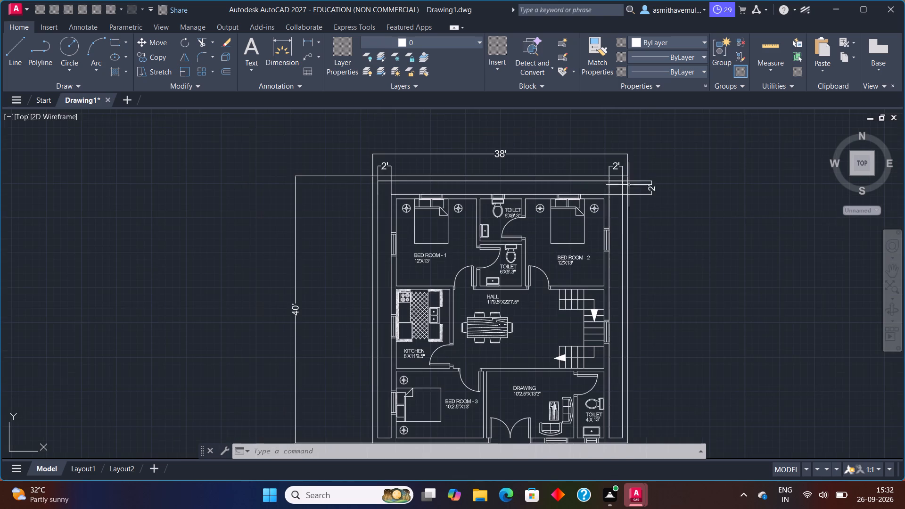
middle_drag(577, 378, 558, 304)
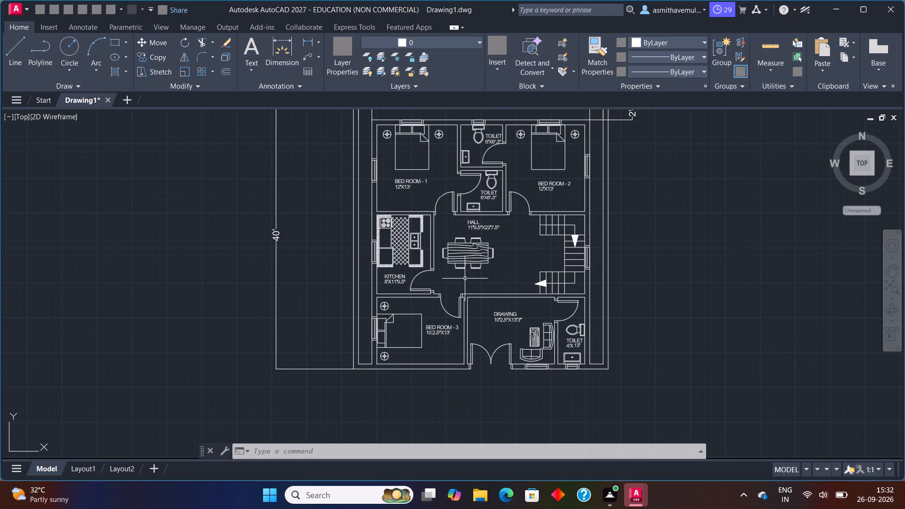
scroll(464, 277, up, 1)
click(466, 253)
key(m)
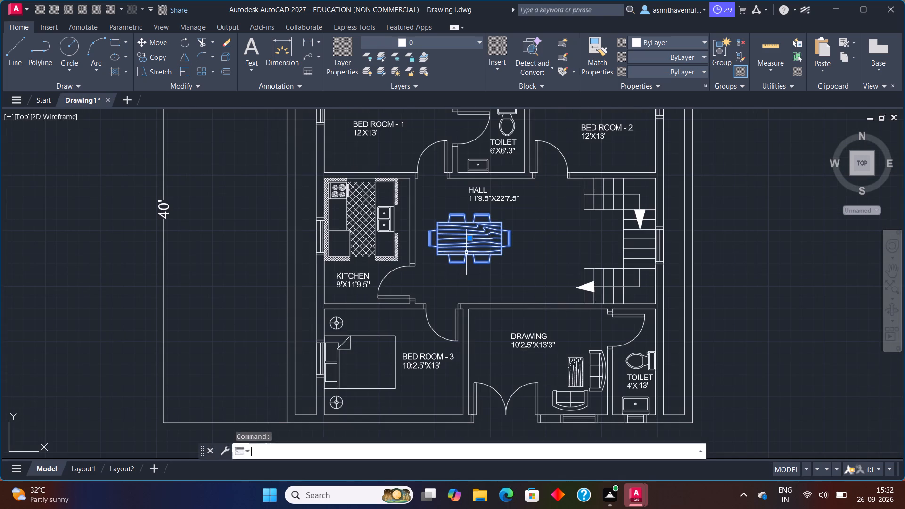
key(Return)
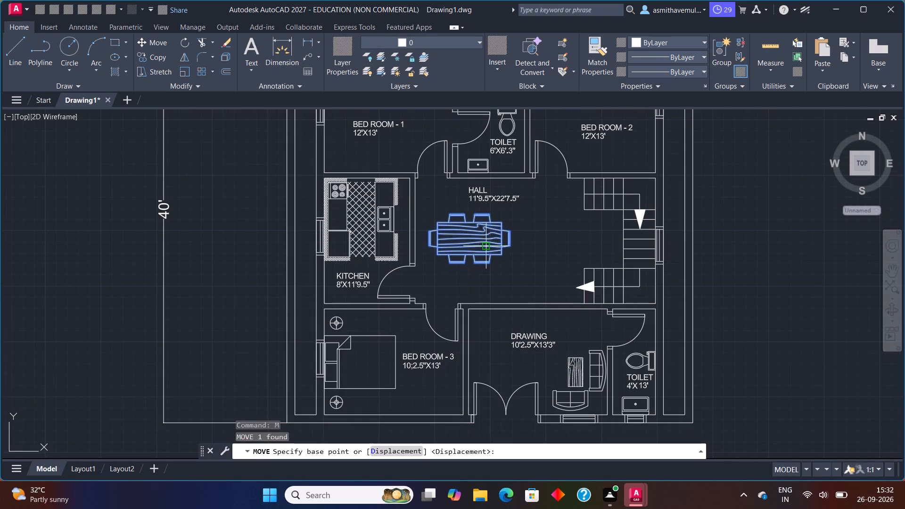
click(504, 255)
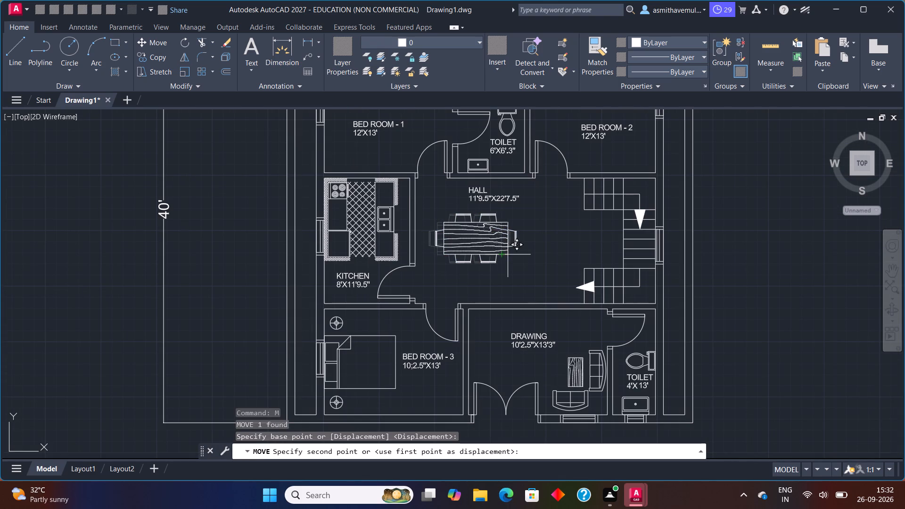
click(523, 255)
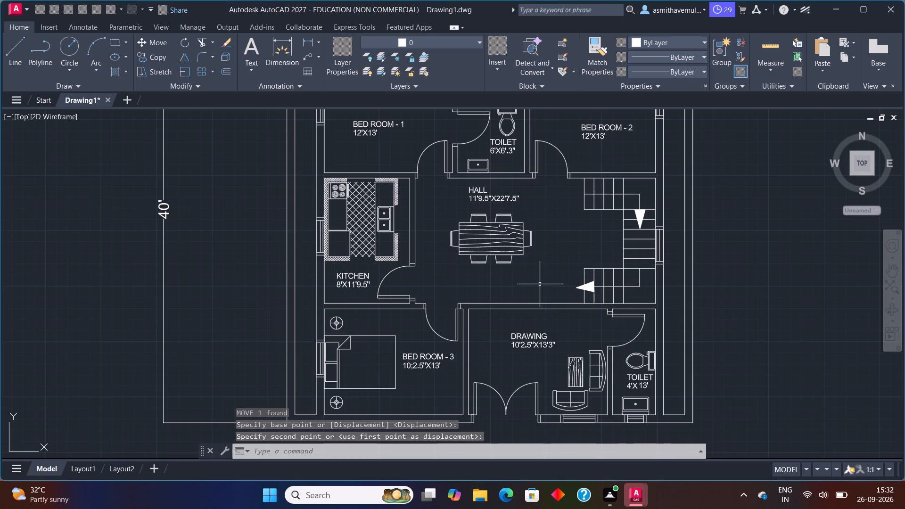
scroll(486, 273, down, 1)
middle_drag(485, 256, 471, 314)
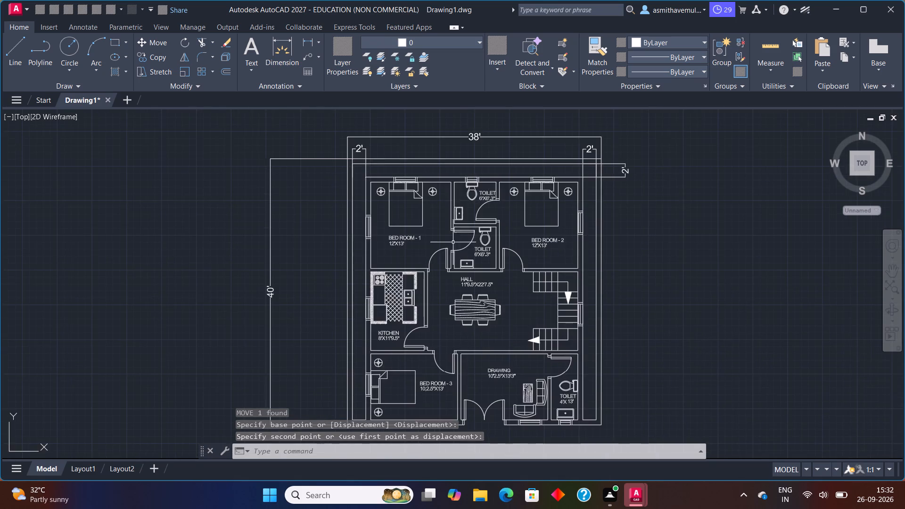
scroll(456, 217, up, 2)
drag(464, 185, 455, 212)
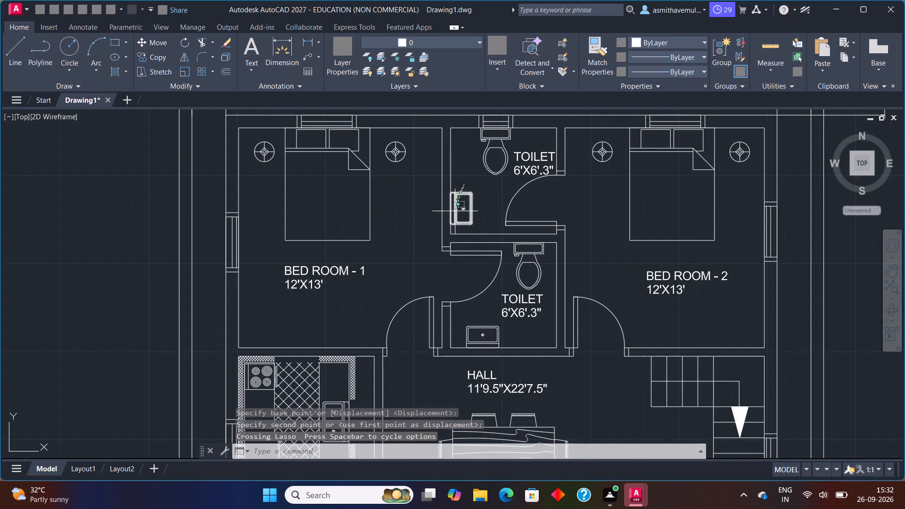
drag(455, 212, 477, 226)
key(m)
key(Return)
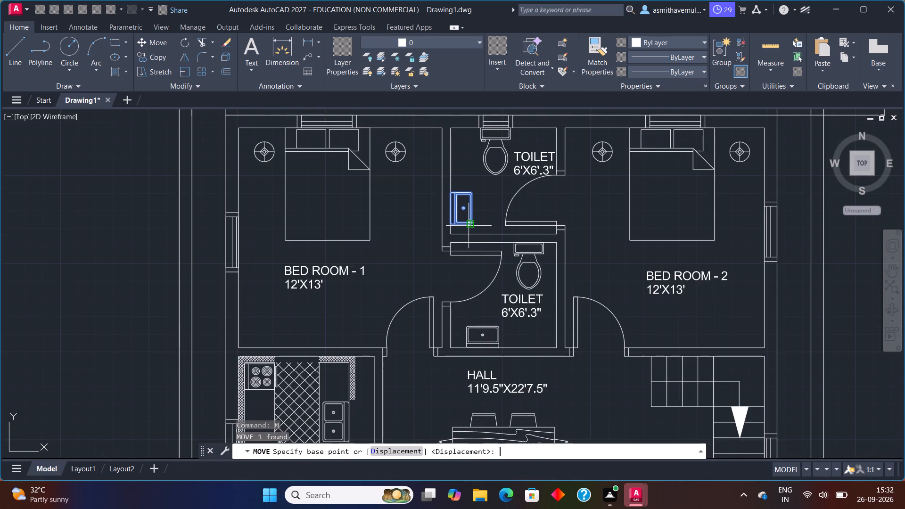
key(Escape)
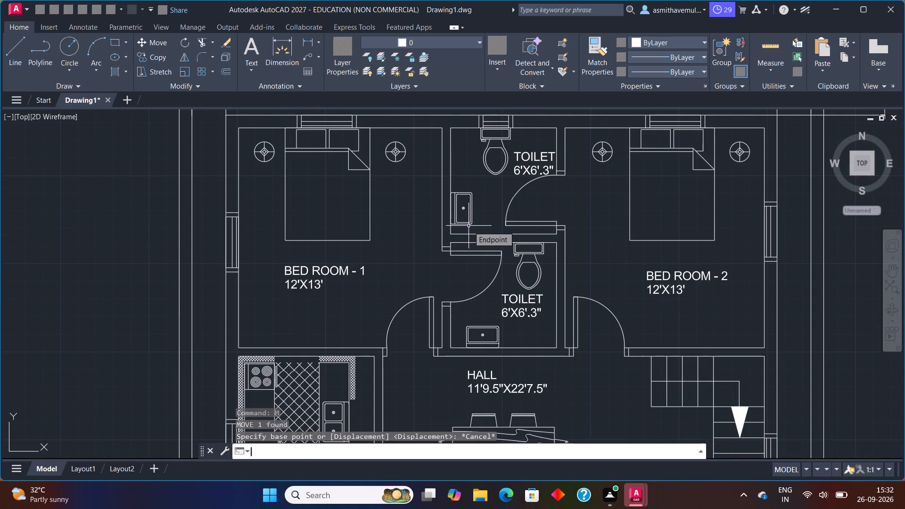
Copy the washbasin from the upper 6'X6'.3" toilet to the hall side of the kitchen wall, near the dining table.
text(COPU)
key(BackSpace)
key(y)
key(Return)
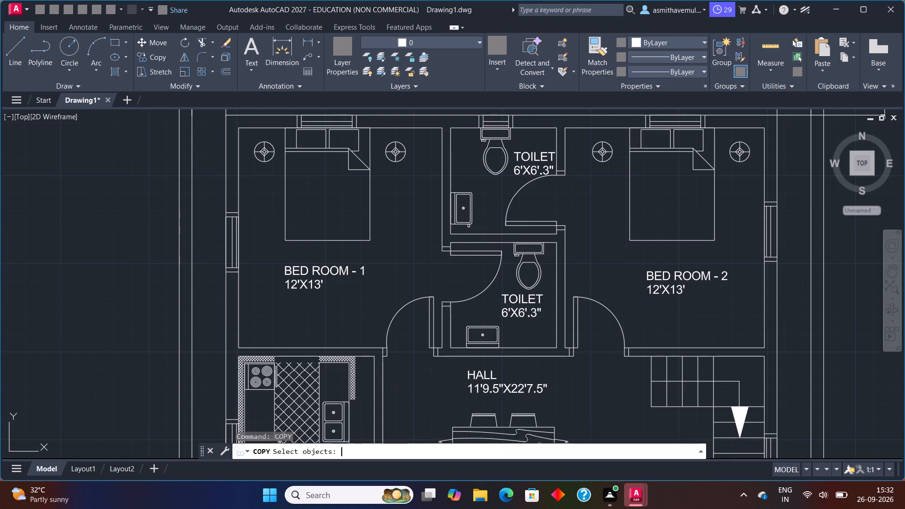
drag(465, 194, 460, 220)
key(Return)
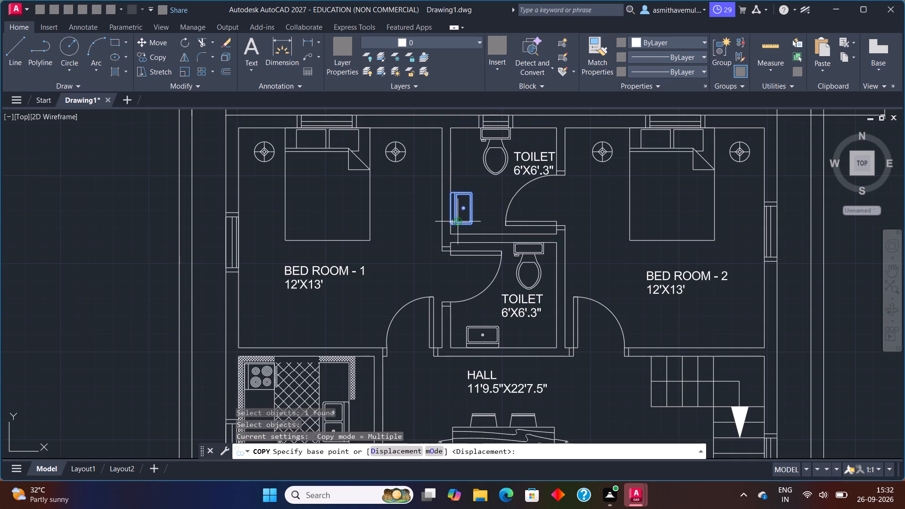
click(448, 226)
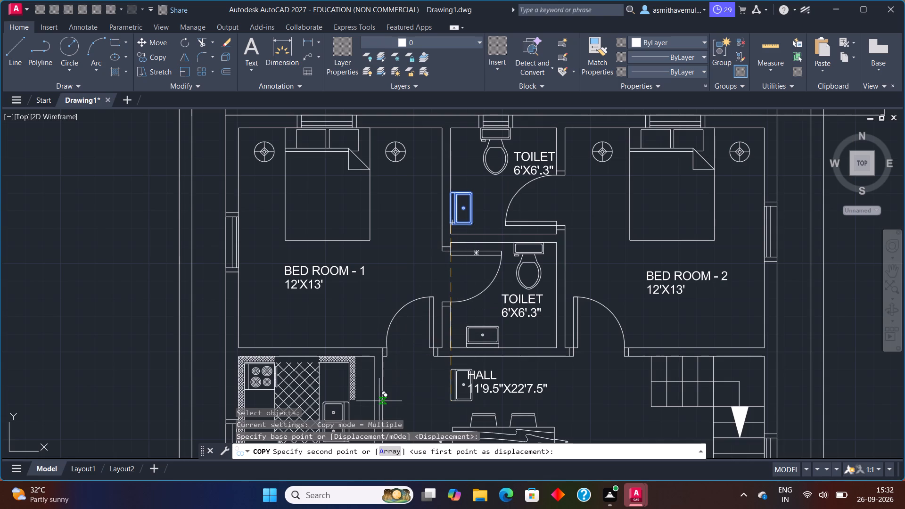
key(F8)
middle_drag(368, 393, 348, 315)
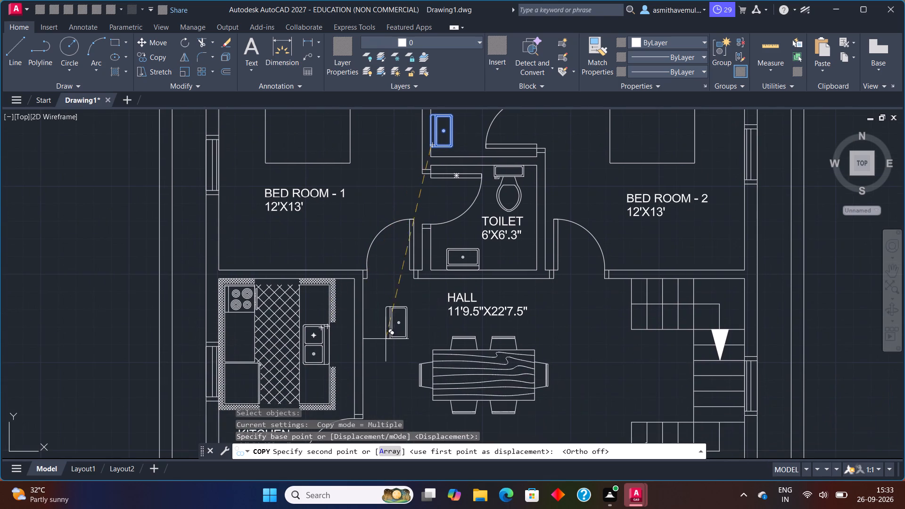
scroll(370, 337, up, 1)
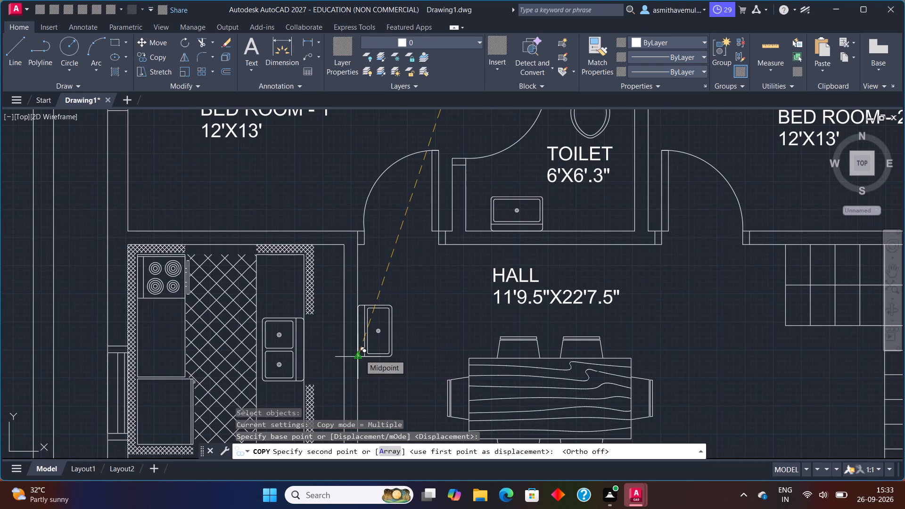
click(360, 354)
key(Escape)
scroll(415, 354, down, 1)
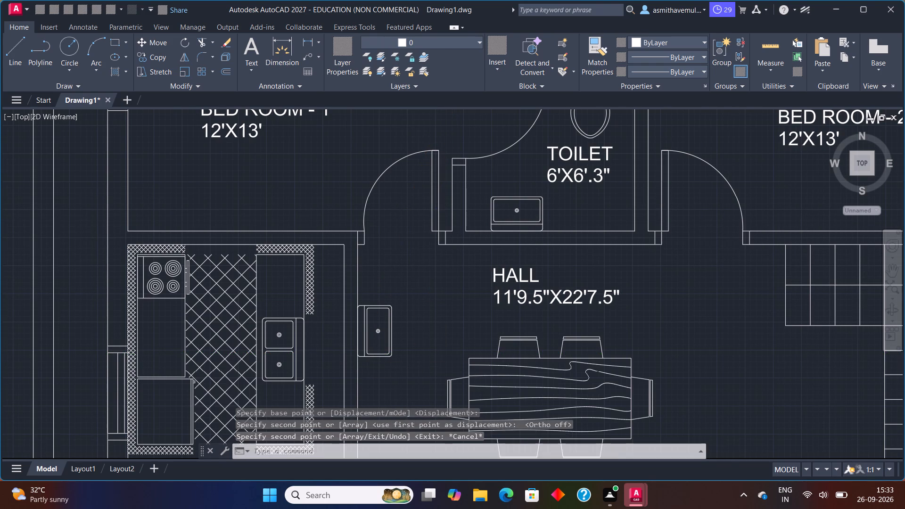
Examine the whole floor plan, checking the hall, bedrooms, staircase, drawing room and toilets for missing details.
scroll(416, 354, down, 1)
middle_drag(425, 375, 403, 337)
middle_drag(420, 360, 391, 328)
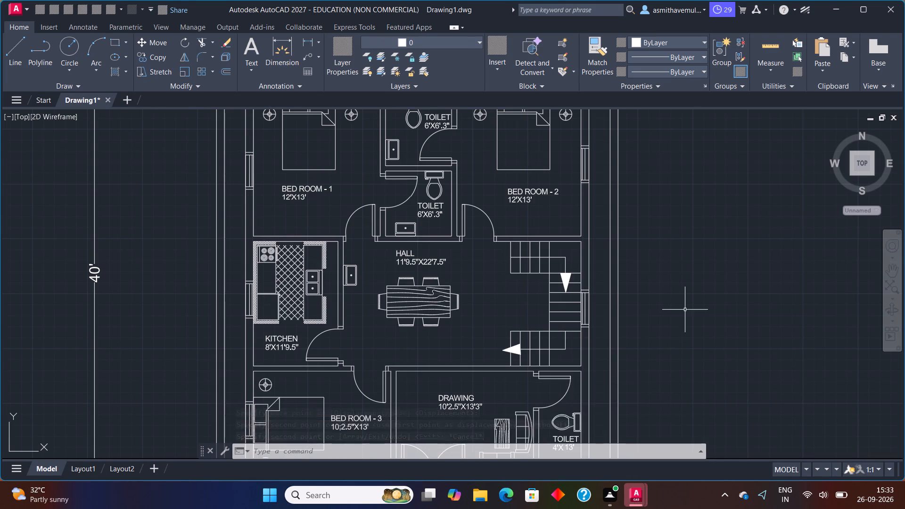
scroll(658, 320, down, 2)
middle_drag(604, 379, 541, 344)
scroll(514, 325, up, 1)
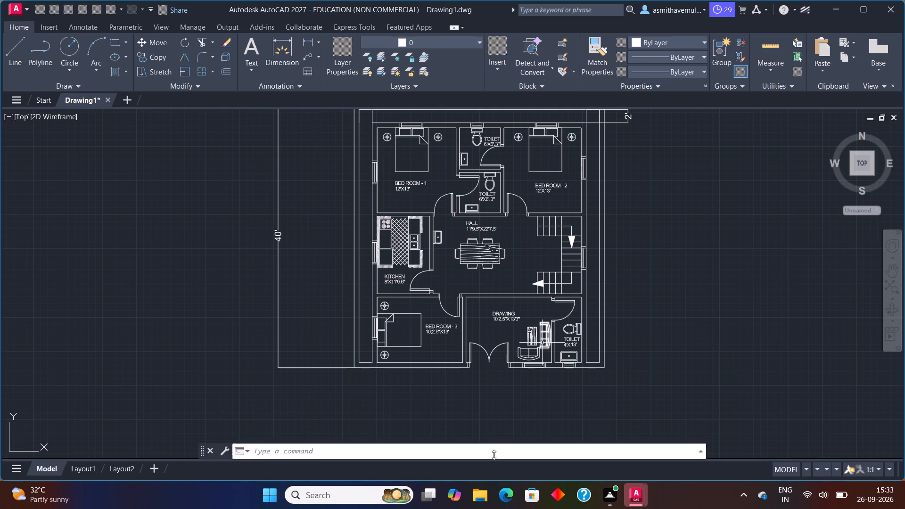
scroll(454, 396, up, 2)
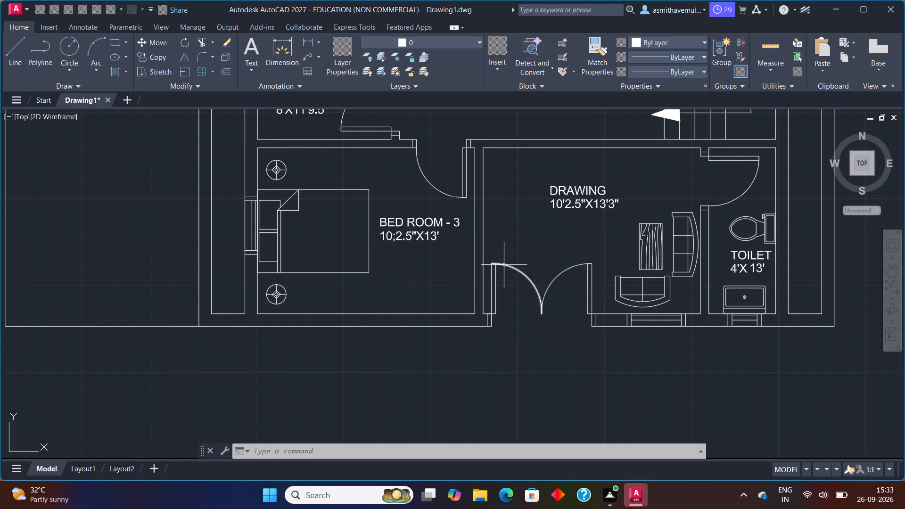
middle_drag(507, 263, 370, 281)
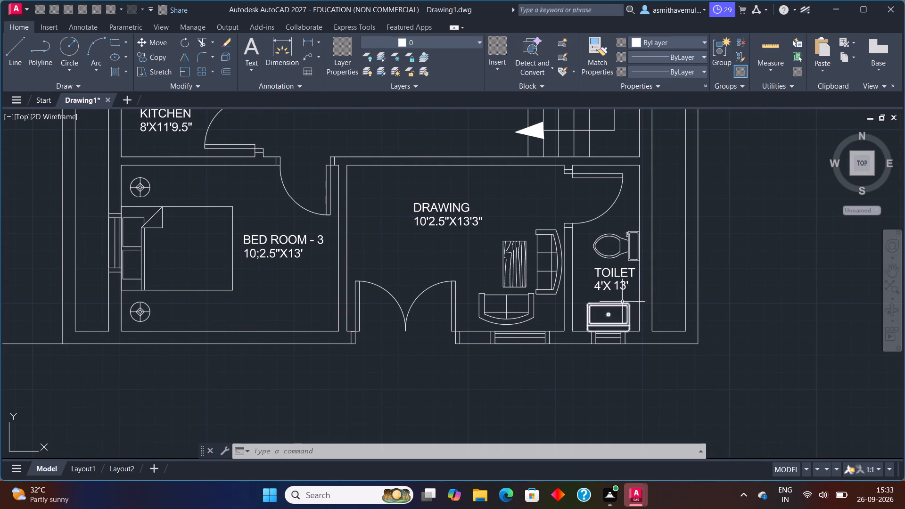
middle_drag(623, 302, 541, 417)
scroll(595, 253, down, 1)
middle_drag(594, 251, 557, 379)
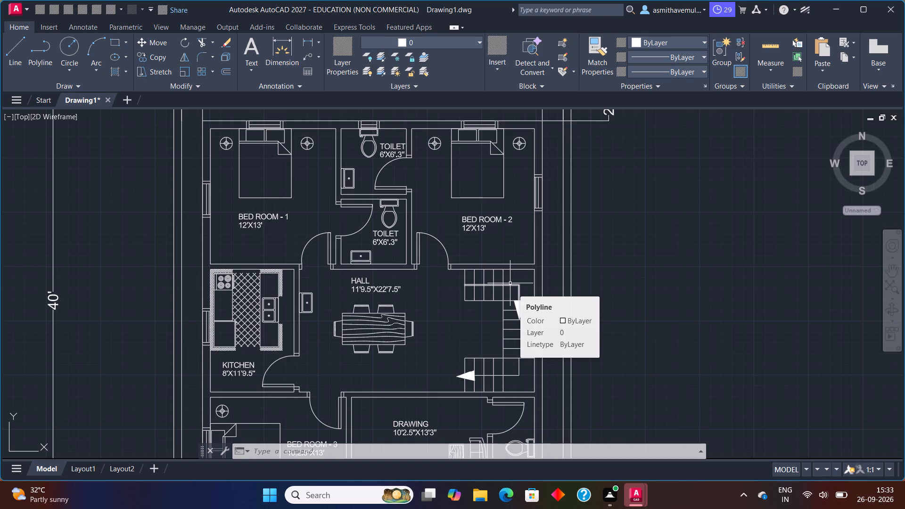
scroll(508, 251, down, 1)
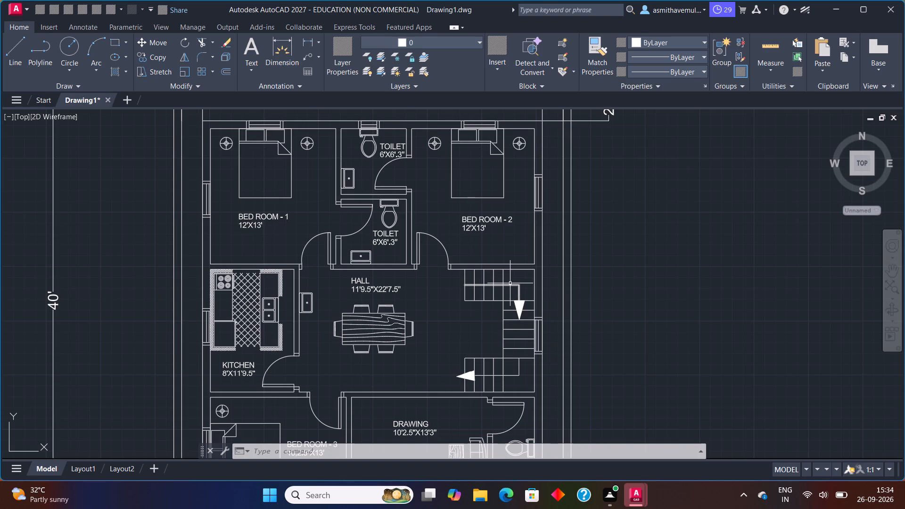
scroll(407, 275, down, 1)
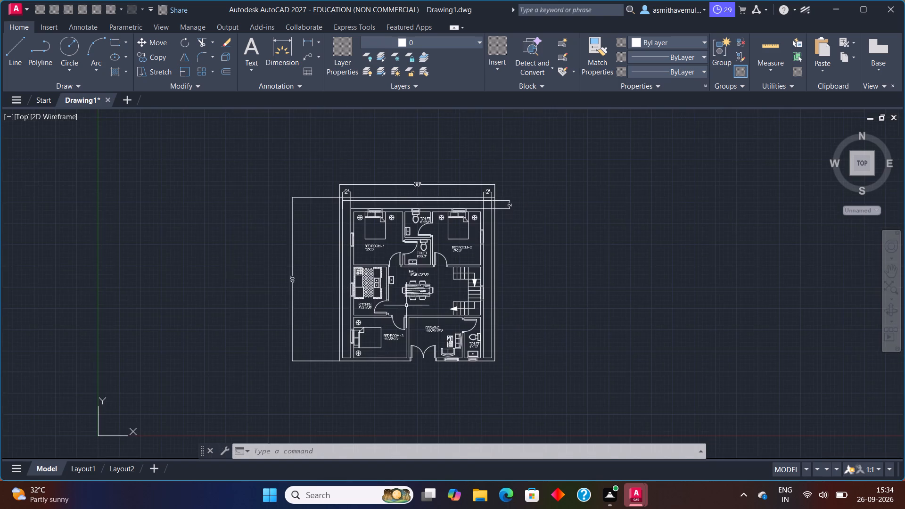
Draw a short vertical line across the hall–drawing room wall at the drawing room's upper-left inner corner.
scroll(411, 309, up, 2)
middle_drag(427, 377, 402, 346)
scroll(388, 320, up, 1)
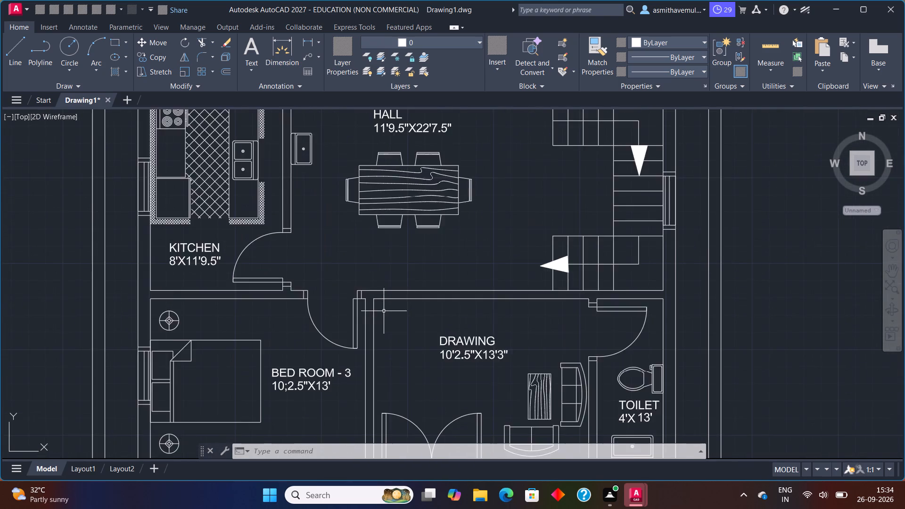
scroll(383, 311, up, 1)
key(l)
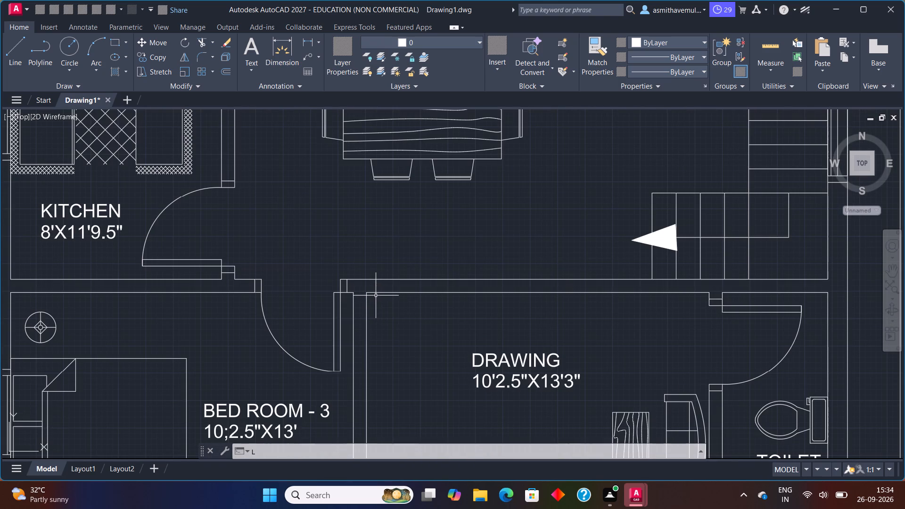
key(Return)
click(364, 296)
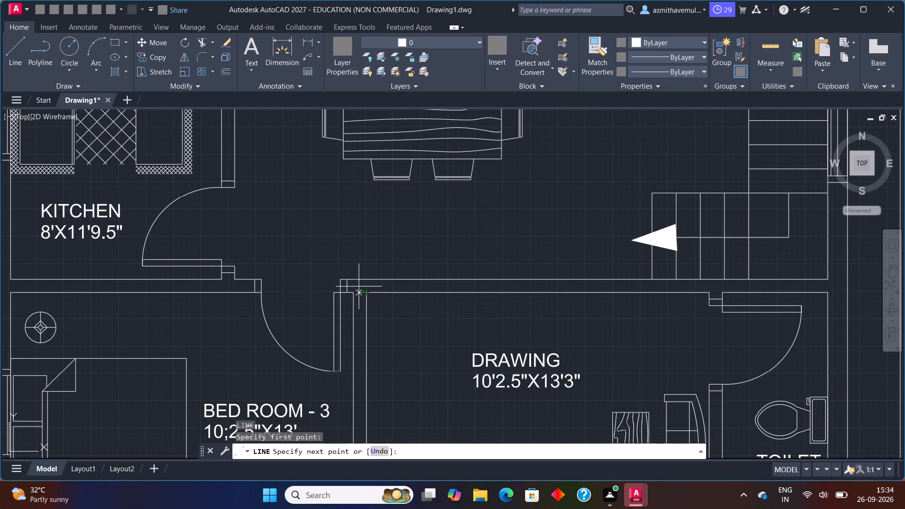
click(364, 279)
key(Escape)
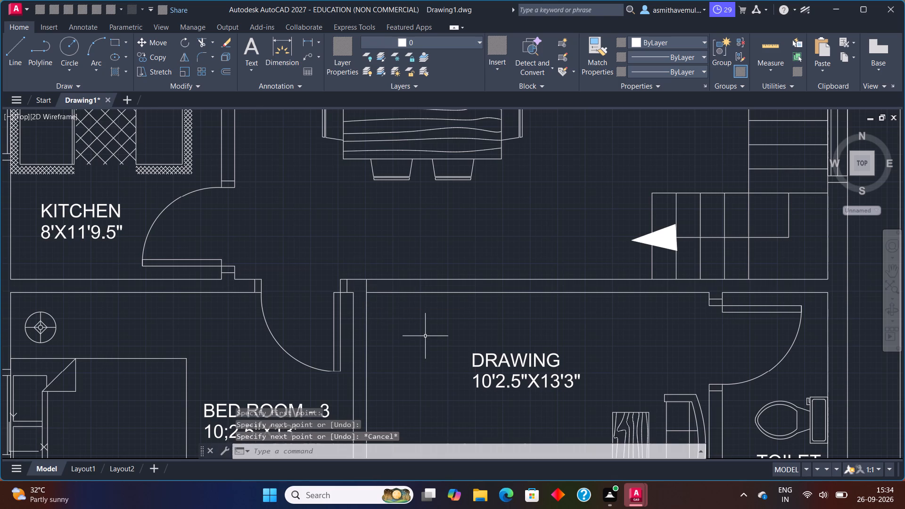
Offset the short line across the hall–drawing room wall by 3" toward the staircase side.
key(o)
key(Return)
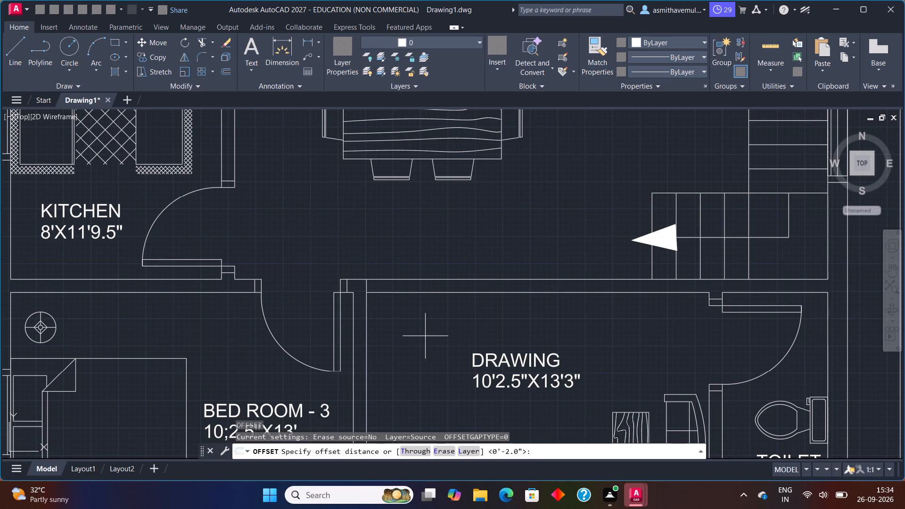
key(3)
key(shift+quotedbl)
key(Return)
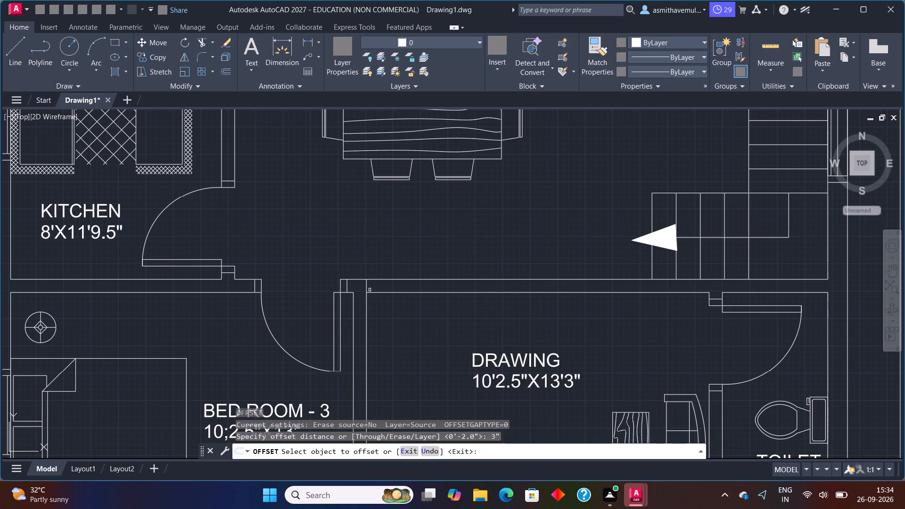
click(366, 287)
click(412, 287)
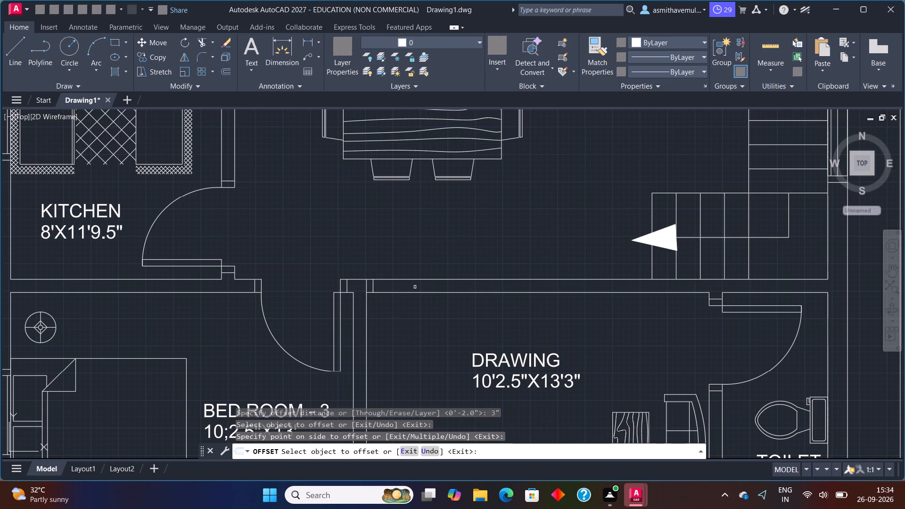
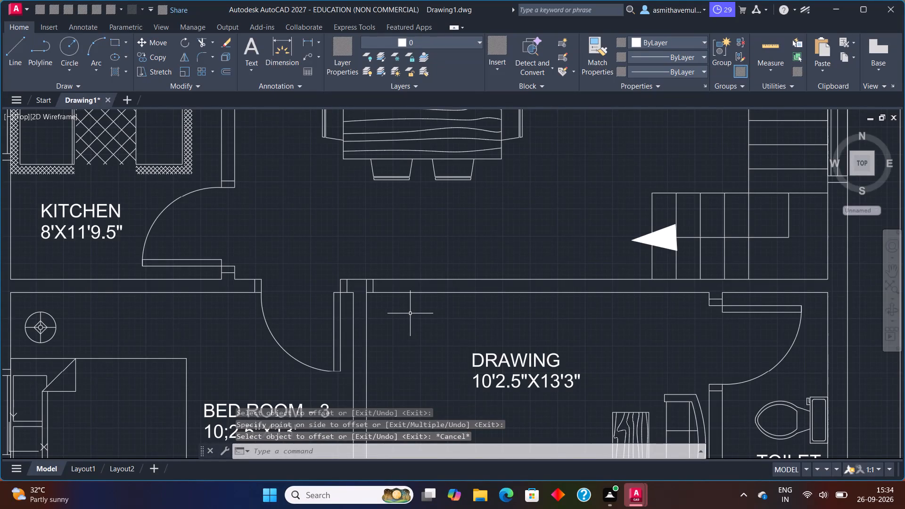
Trim away the original short line crossing the hall–drawing room wall at the drawing room's upper-left inner corner.
text(TRIM)
key(Return)
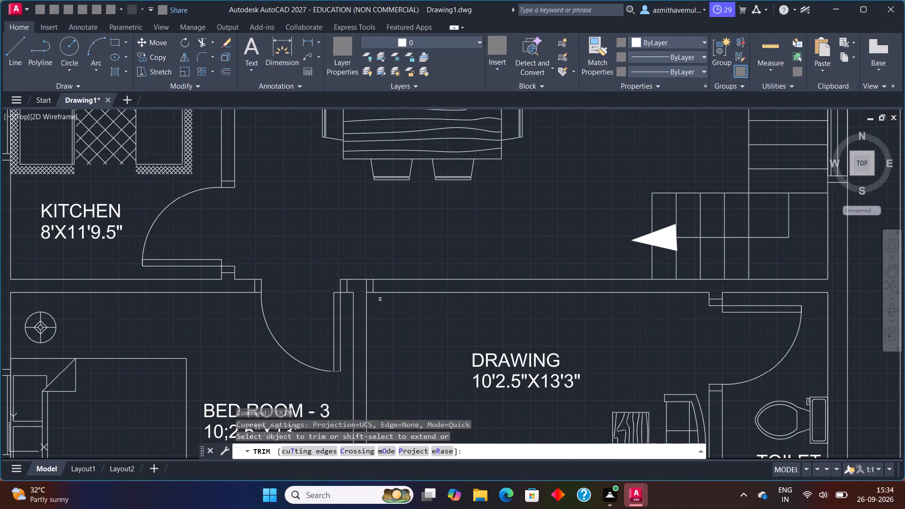
scroll(380, 300, up, 1)
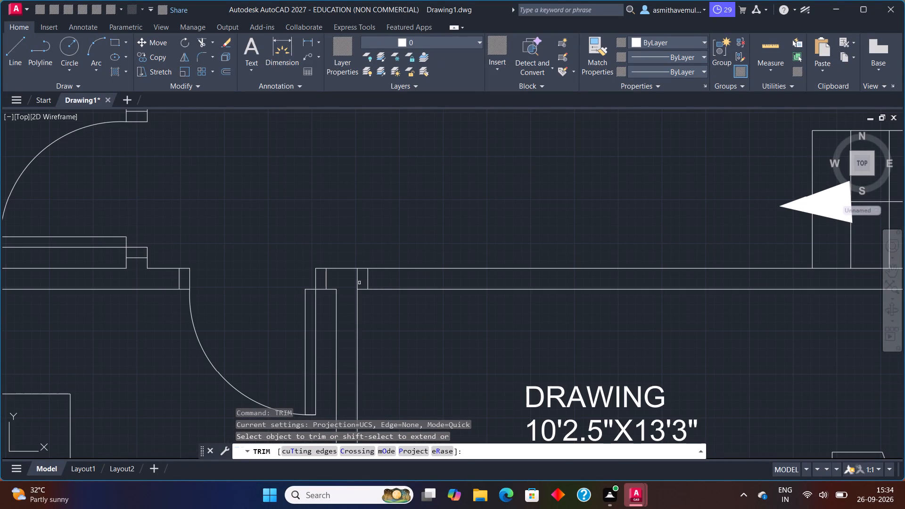
click(357, 281)
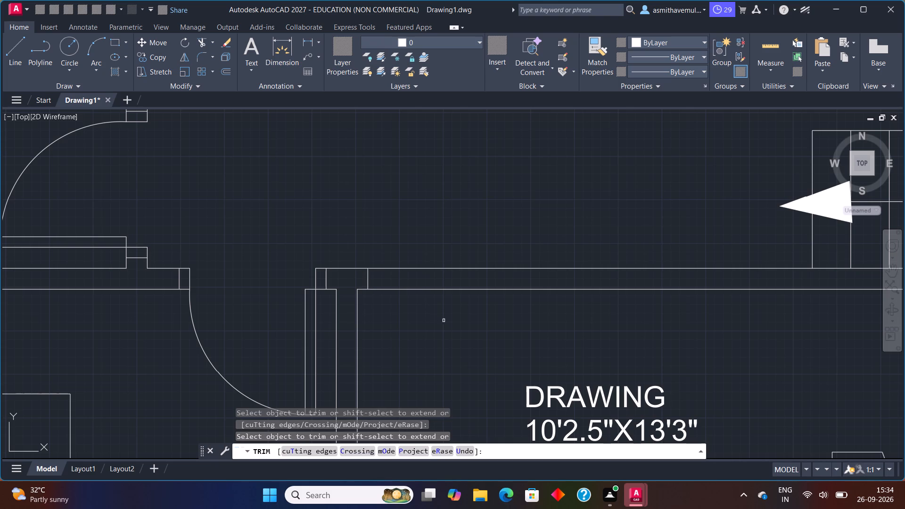
key(Escape)
Extend the end riser line of the lower stair flight across the wall to the drawing room's inner wall line.
scroll(475, 318, down, 2)
middle_drag(579, 315, 508, 311)
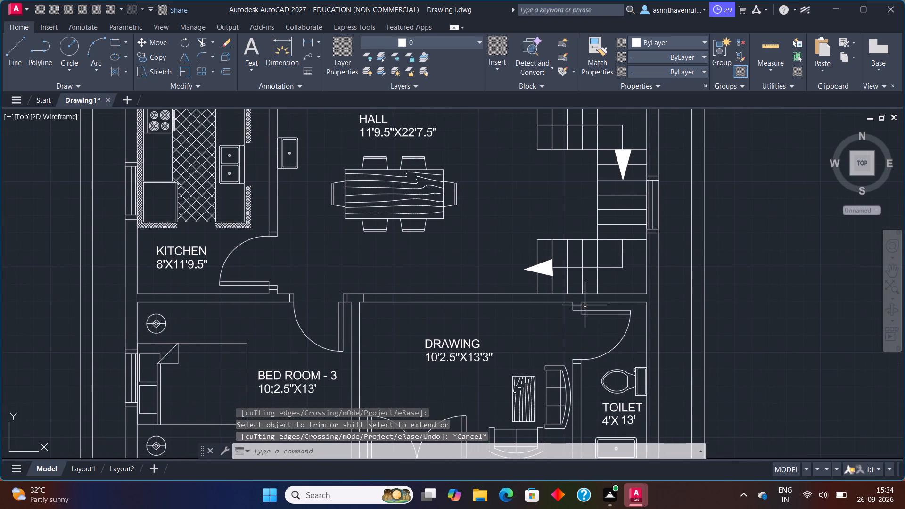
scroll(585, 307, up, 1)
scroll(532, 324, up, 1)
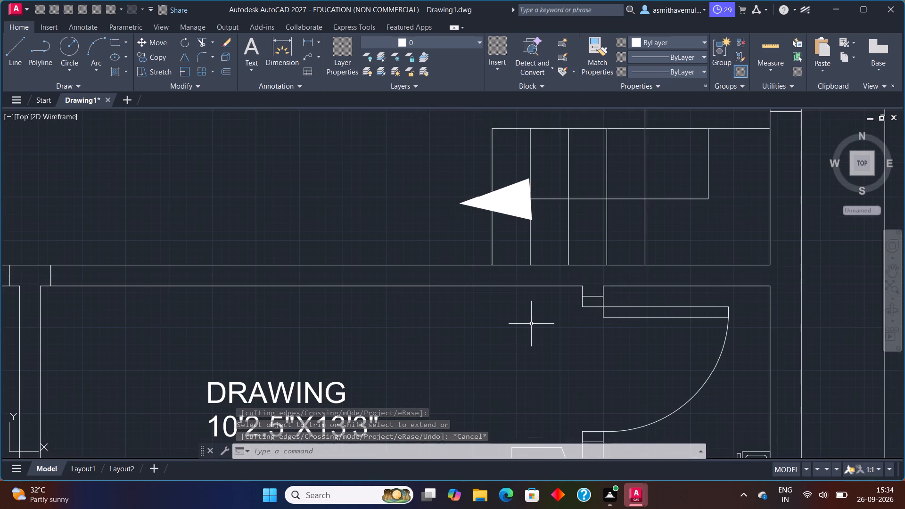
text(EXTEND)
key(Return)
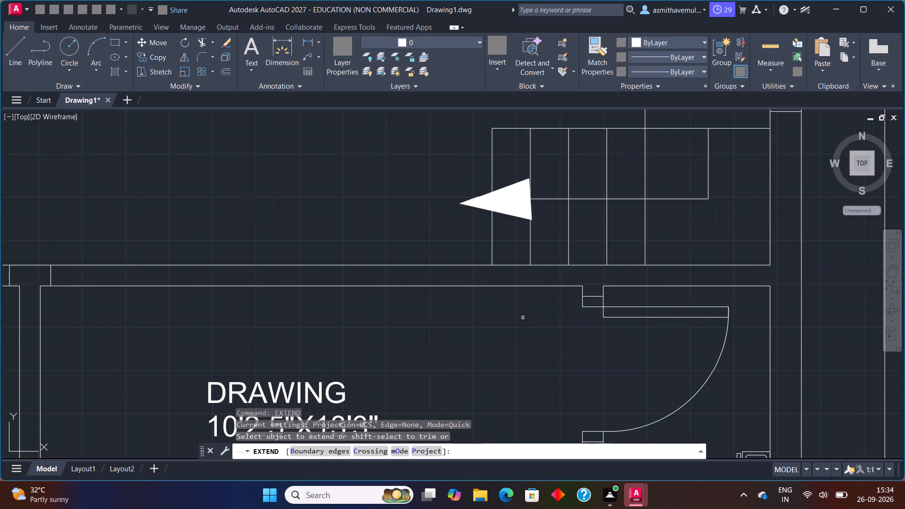
click(493, 247)
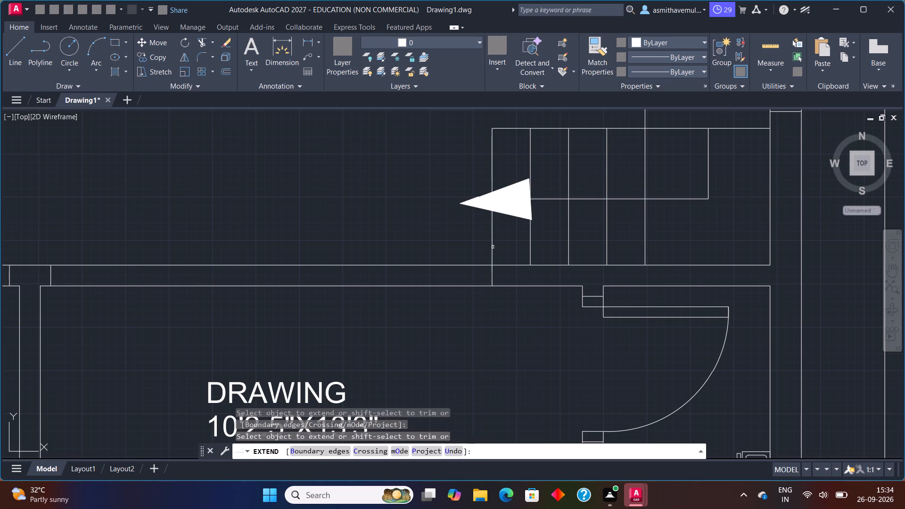
key(Escape)
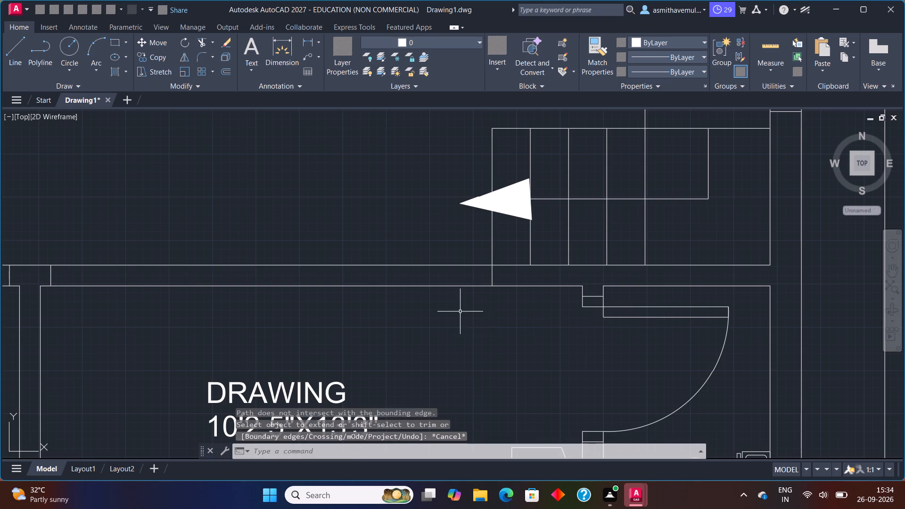
Trim both hall–drawing room wall lines between the short offset line and the extended stair line to open the wall.
drag(460, 312, 388, 263)
key(Escape)
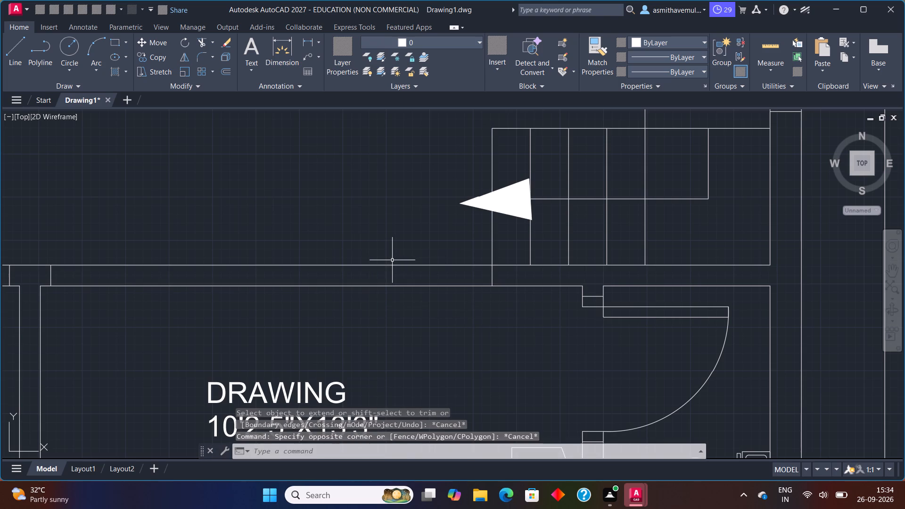
text(TRIM)
key(Return)
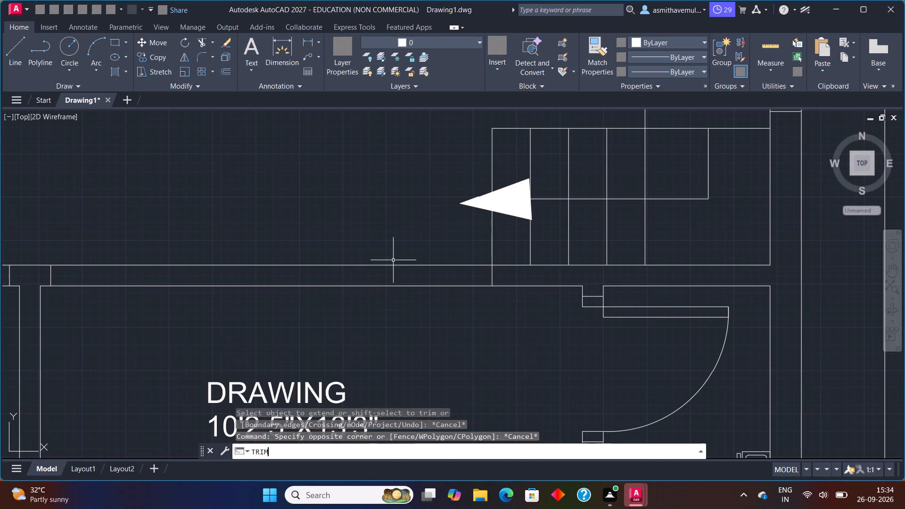
drag(394, 320, 346, 263)
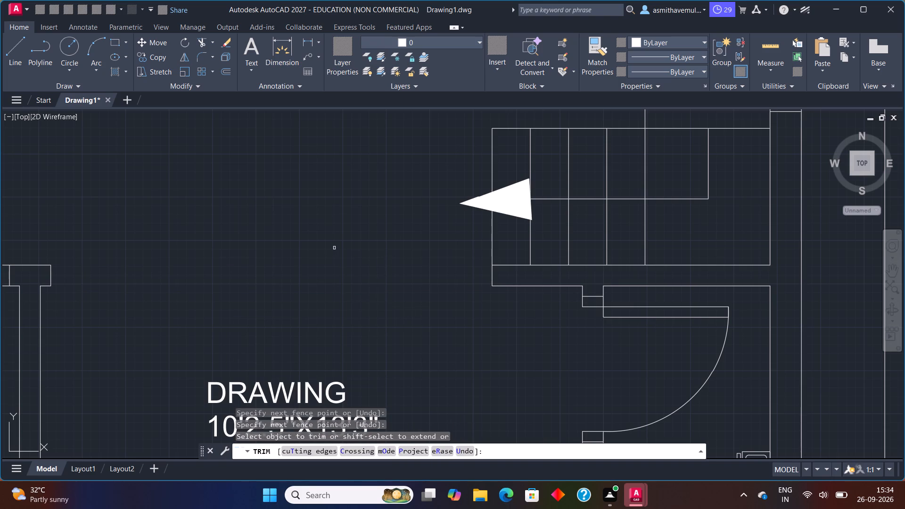
key(Escape)
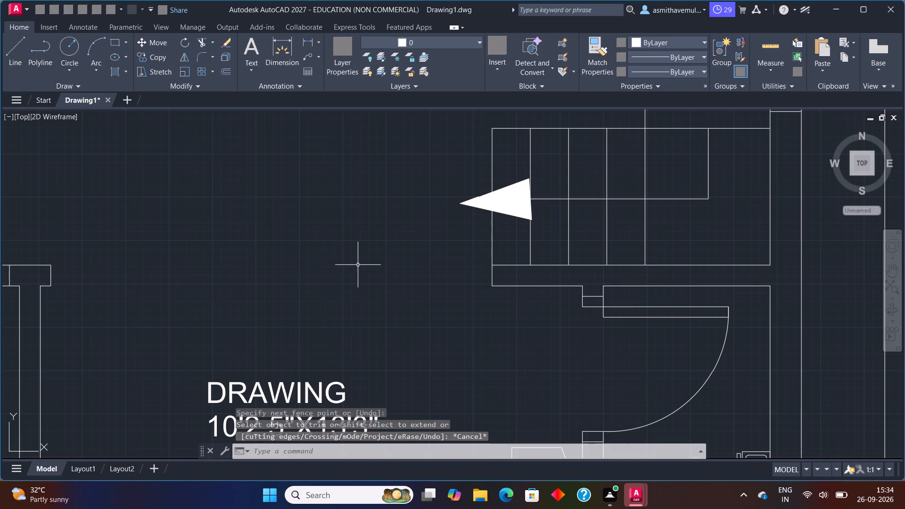
Load the ACAD_ISO02W100 ISO dash linetype into the drawing.
click(655, 69)
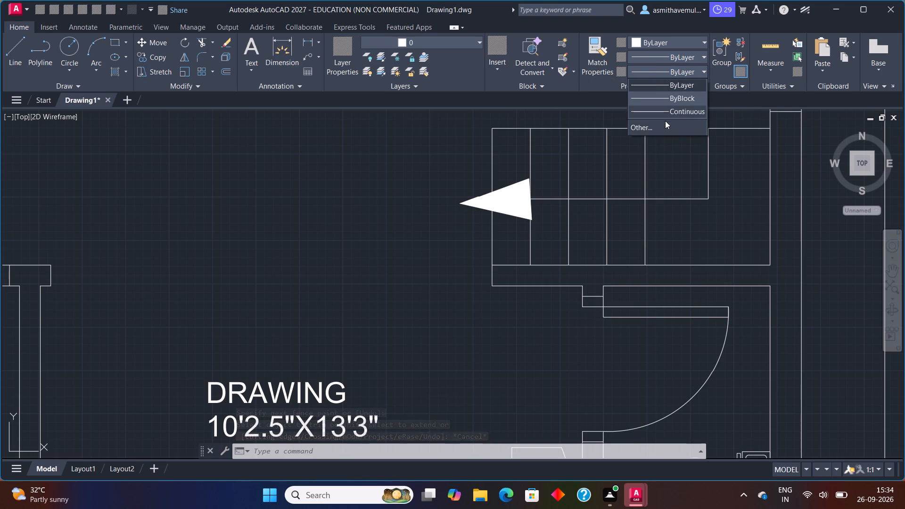
click(665, 123)
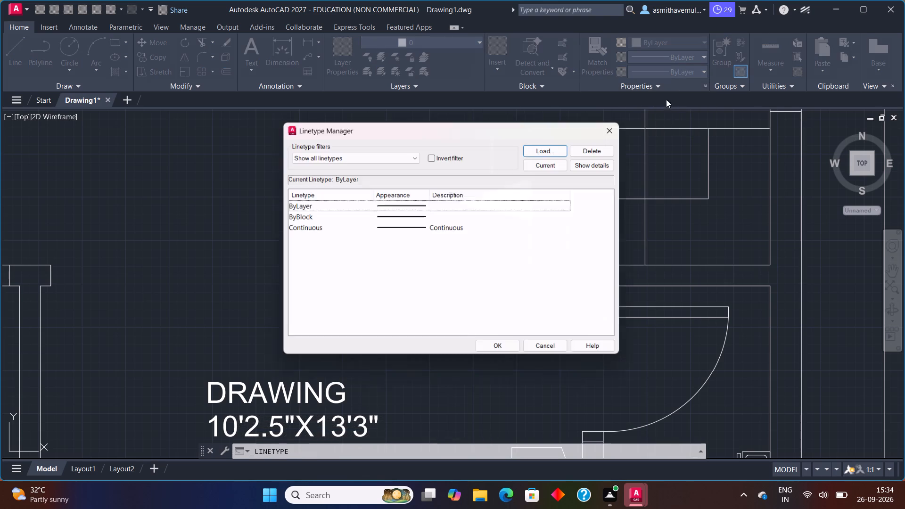
click(558, 147)
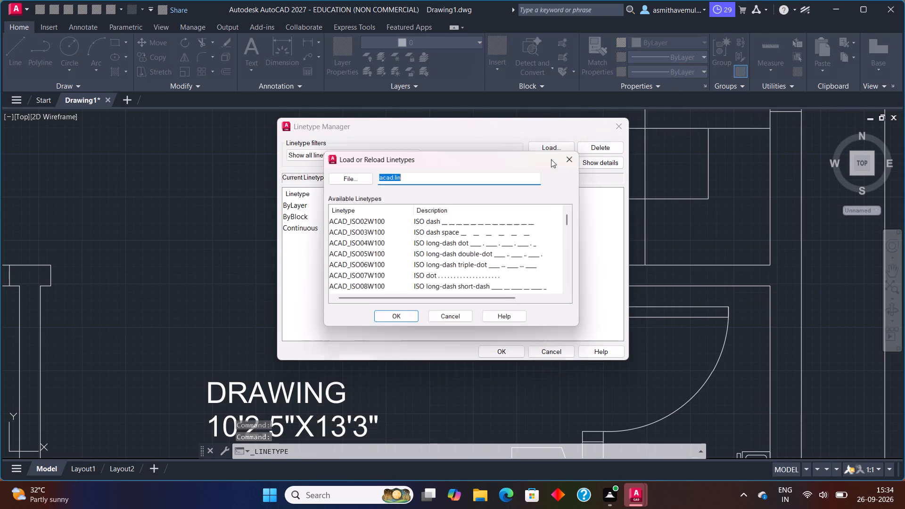
click(467, 223)
click(467, 223)
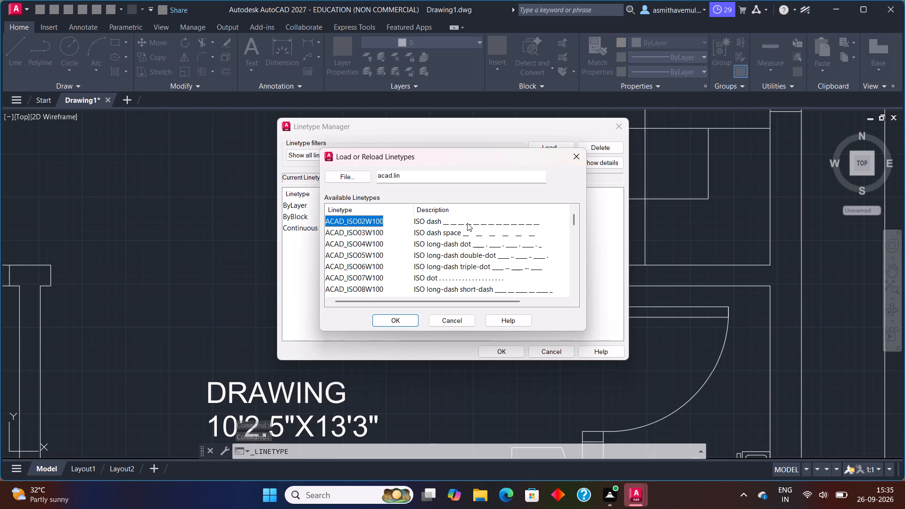
click(394, 319)
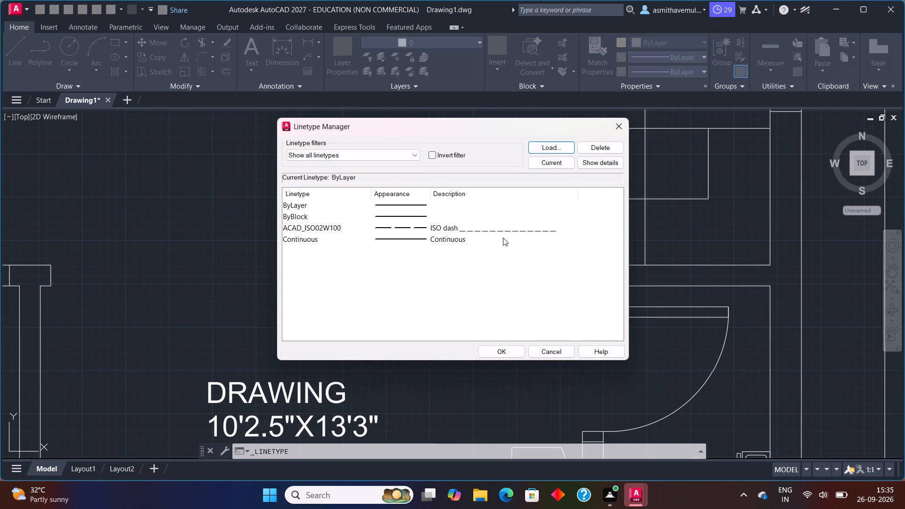
click(507, 227)
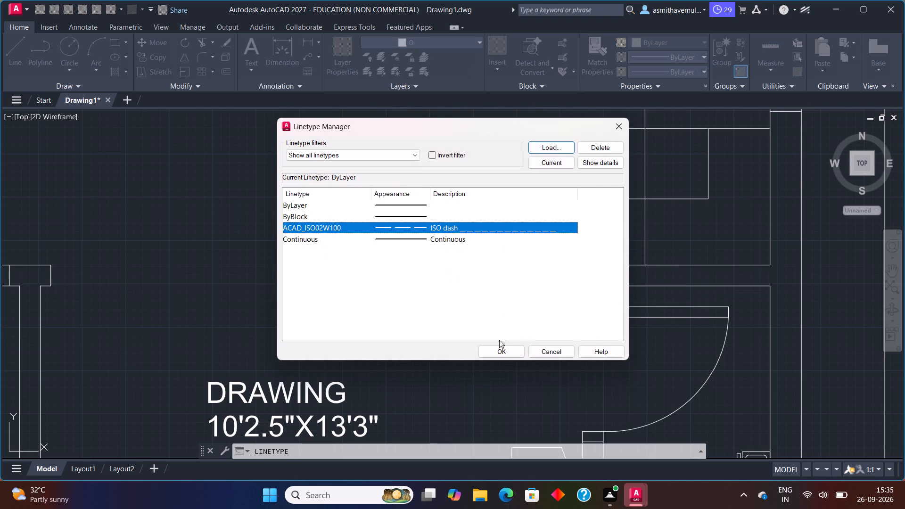
click(498, 351)
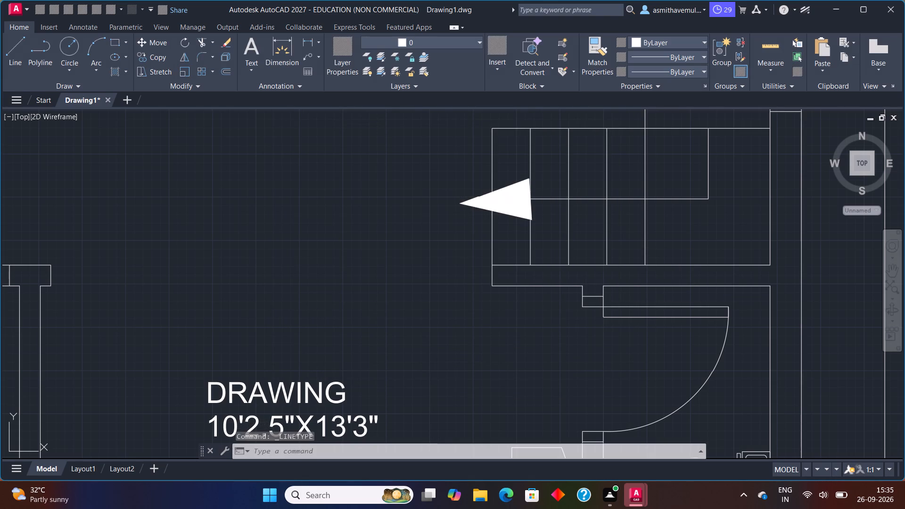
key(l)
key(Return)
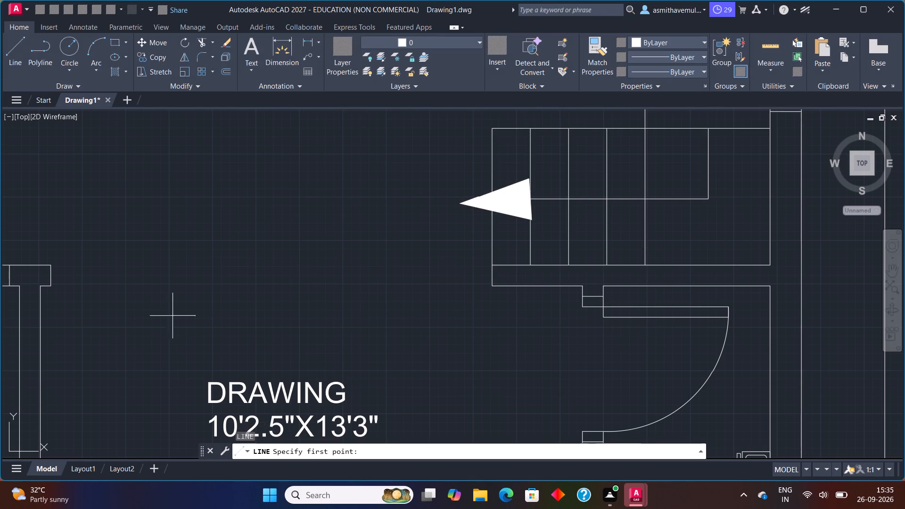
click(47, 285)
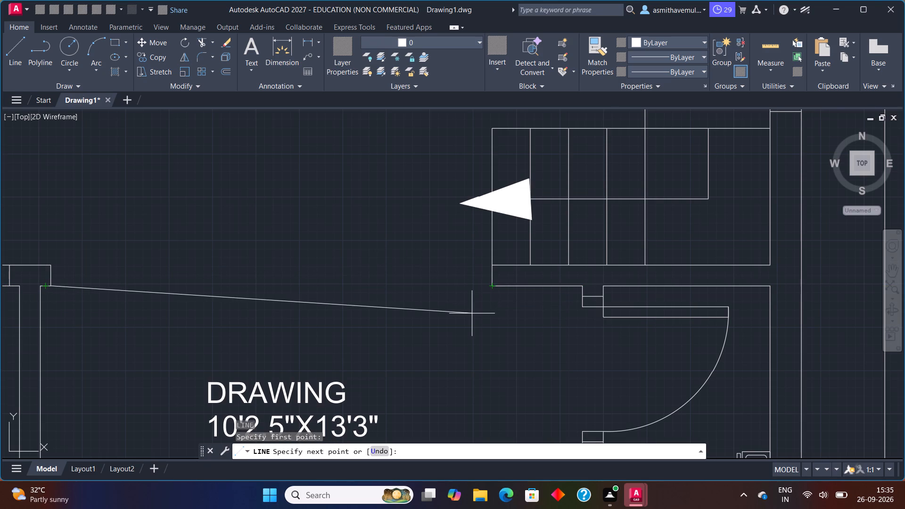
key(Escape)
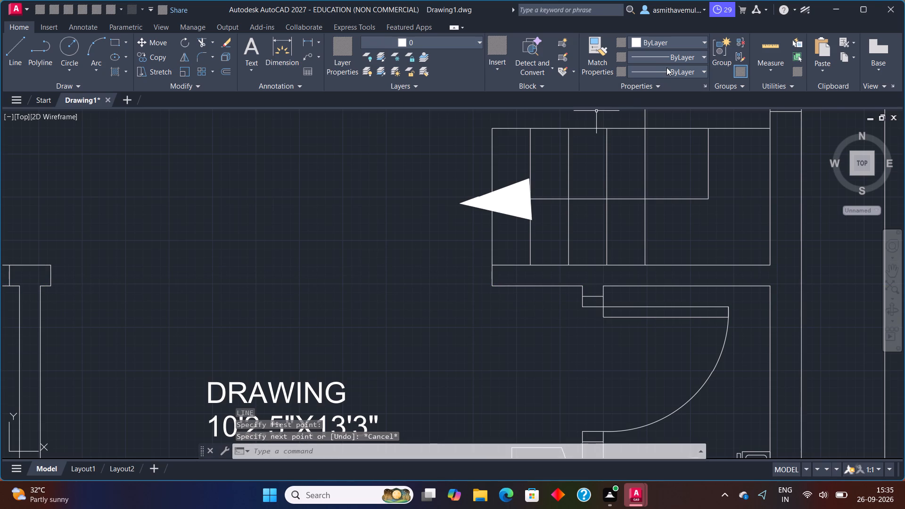
Set the current linetype to ACAD_ISO02W100.
click(666, 67)
click(665, 107)
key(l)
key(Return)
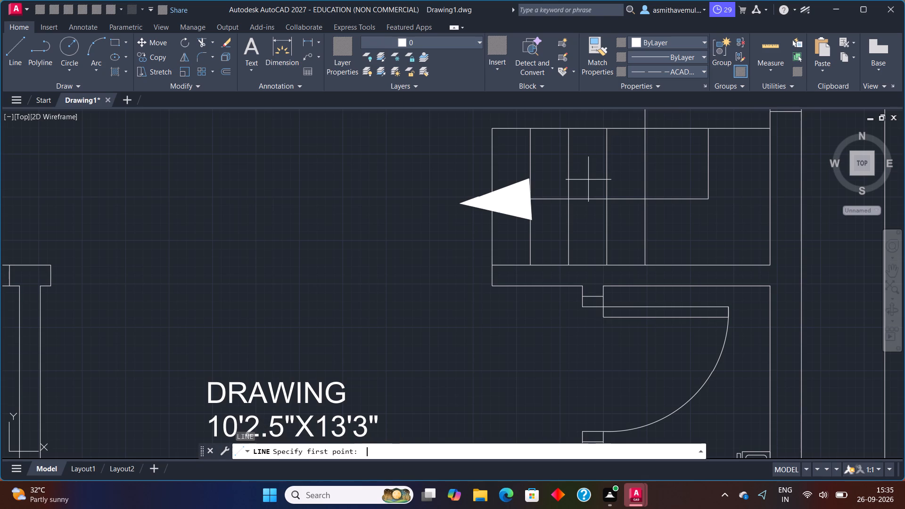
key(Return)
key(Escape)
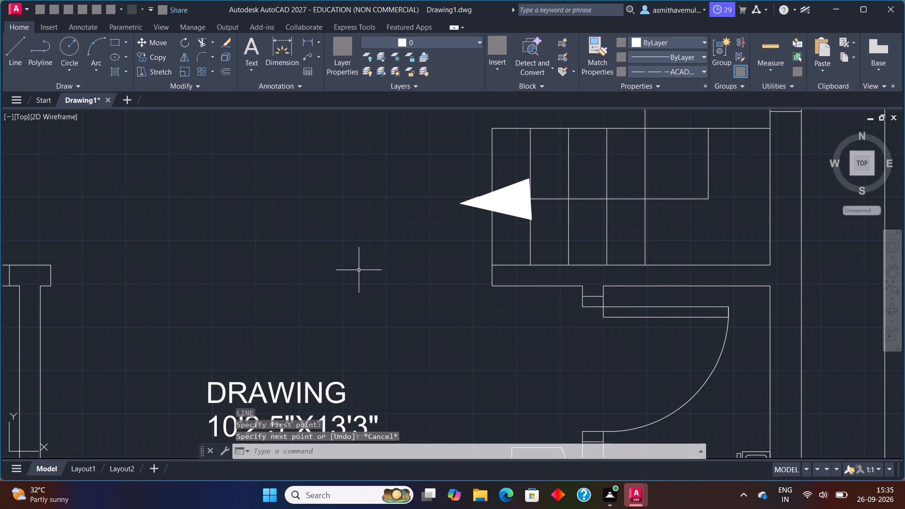
Draw a dashed line across the hall–drawing room opening, joining the drawing-room-side corners of its two wall ends.
key(l)
key(Return)
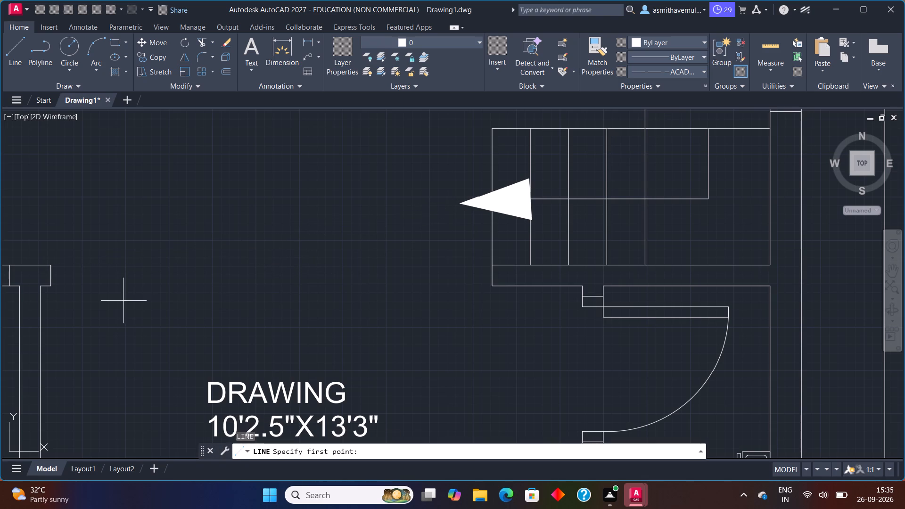
click(52, 288)
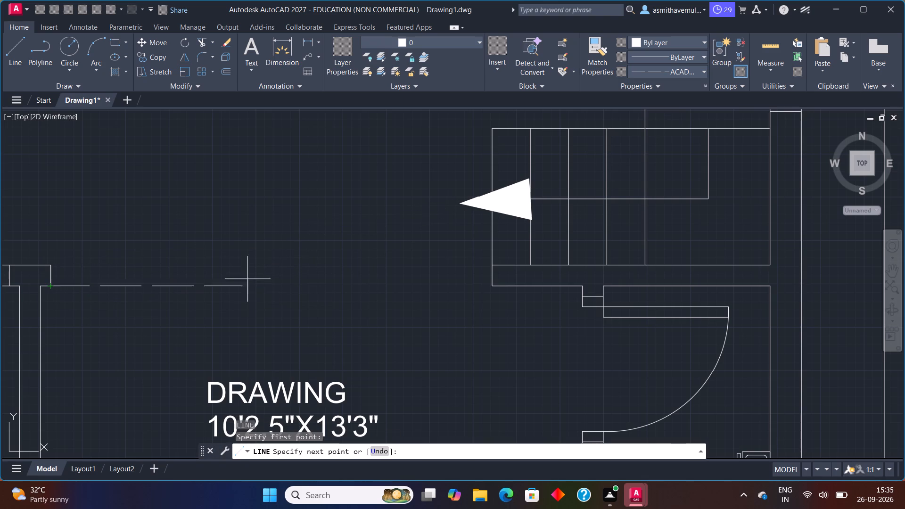
click(494, 286)
key(Escape)
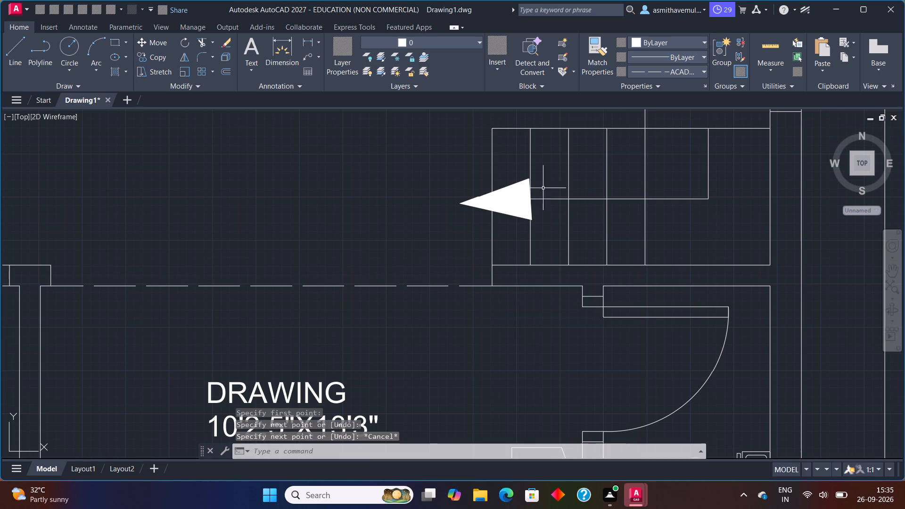
Set the current linetype to ByBlock.
click(662, 73)
click(670, 100)
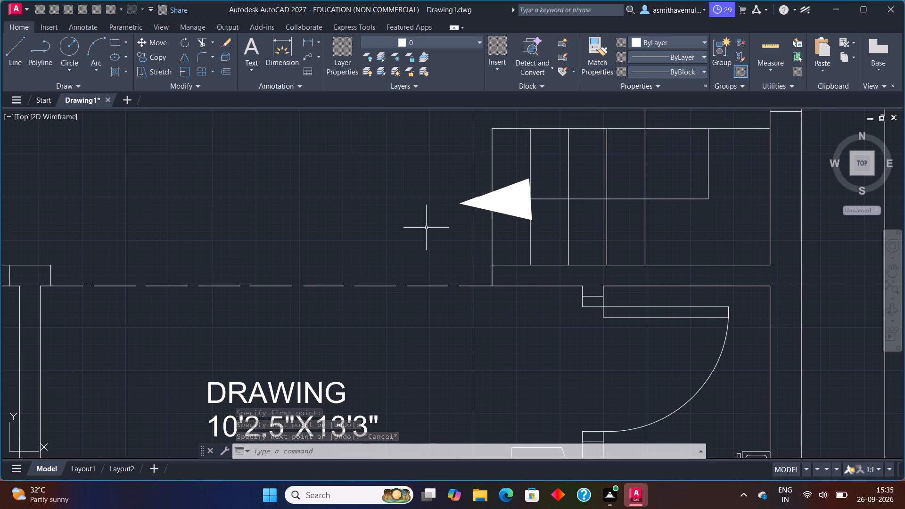
Delete the solid arrowhead at the hall end of the lower stair flight.
scroll(412, 236, down, 3)
scroll(432, 239, up, 2)
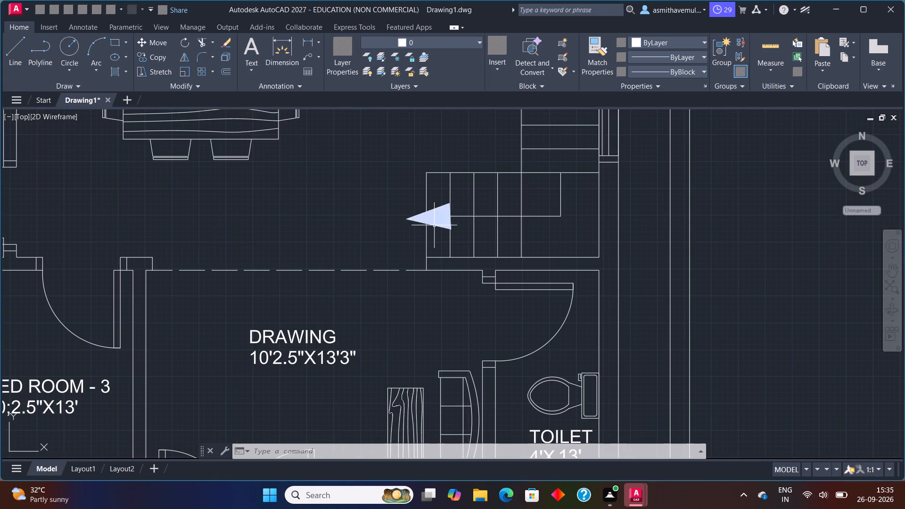
click(433, 223)
click(433, 223)
drag(438, 198, 437, 212)
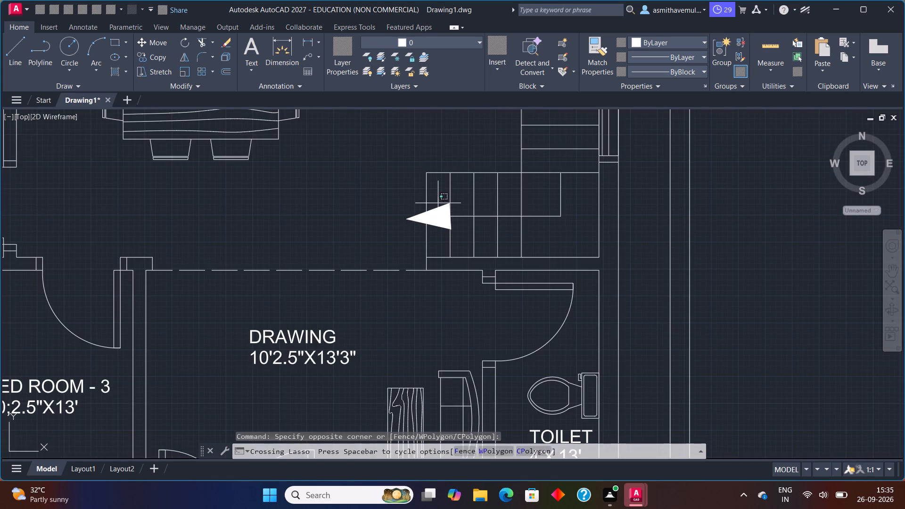
drag(437, 212, 438, 238)
key(Delete)
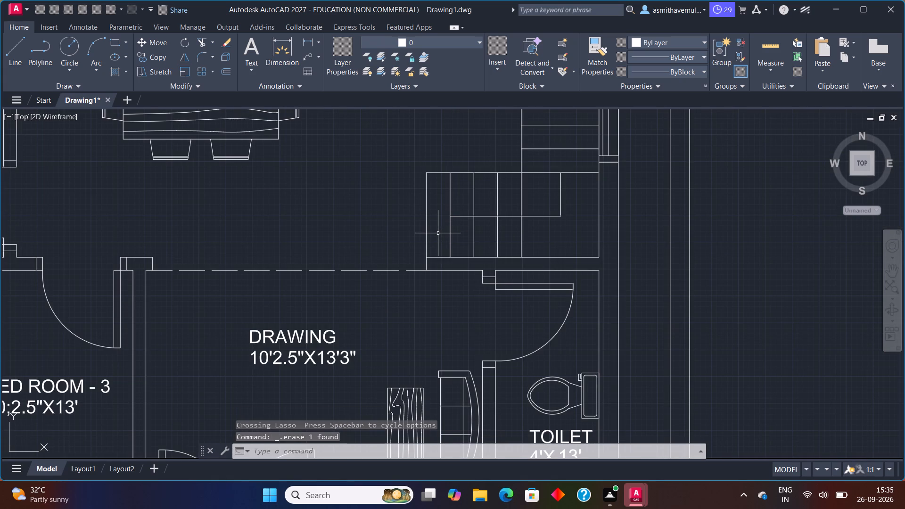
Draw a polyline arrowhead from the lower flight's direction line to the stair's hall-side edge, with half-width tapering from 6" to 0.
text(PL)
key(Return)
click(447, 219)
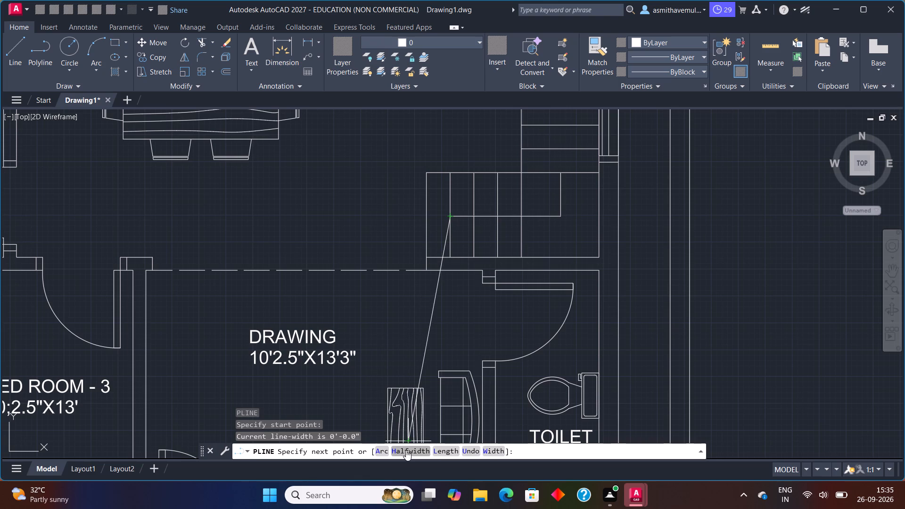
click(406, 450)
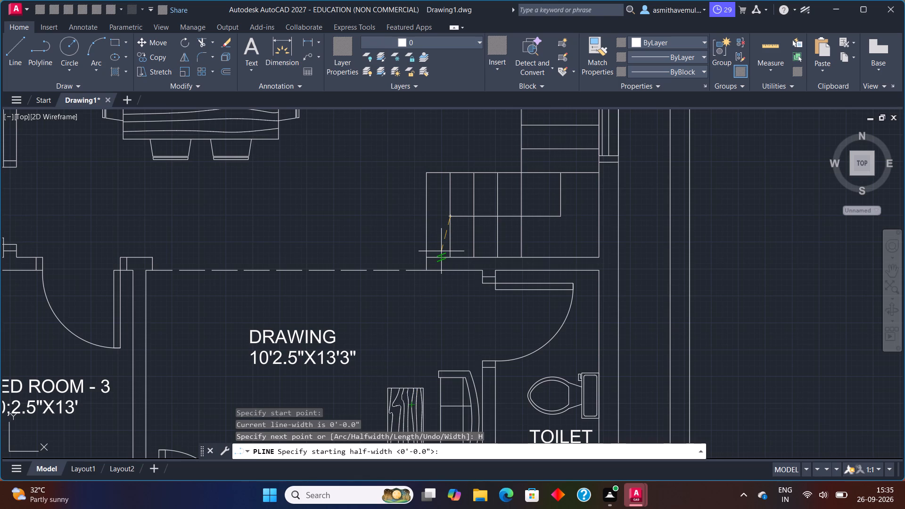
key(6)
key(shift+quotedbl)
key(Return)
key(0)
key(Return)
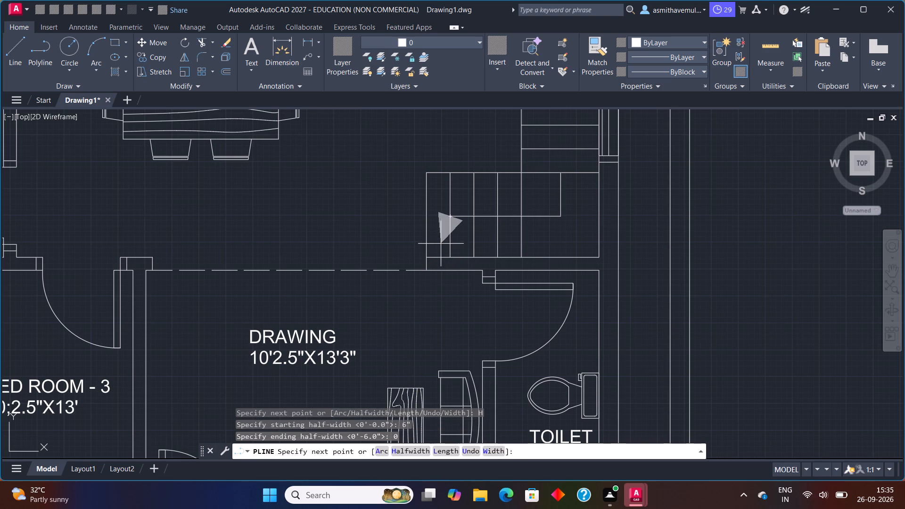
key(F8)
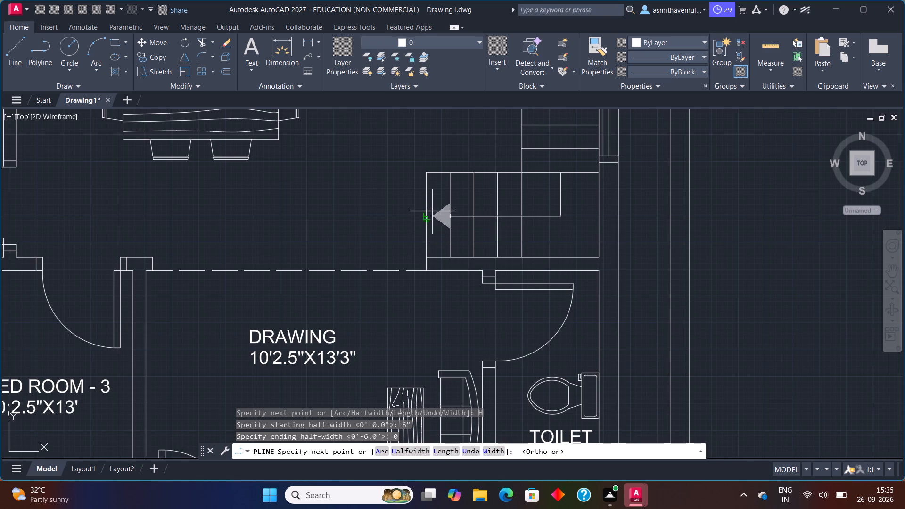
click(425, 212)
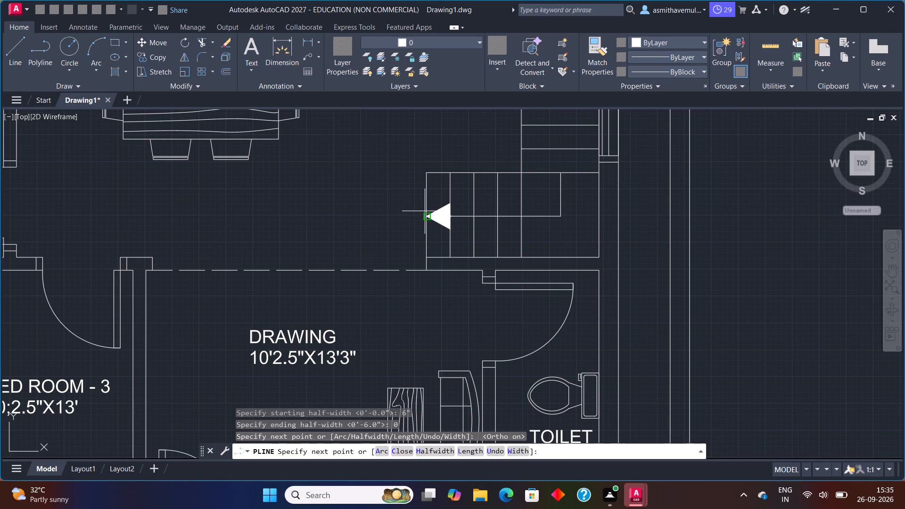
key(Escape)
Delete the elongated solid arrowhead at the end of the upper stair flight's direction line.
scroll(379, 243, down, 1)
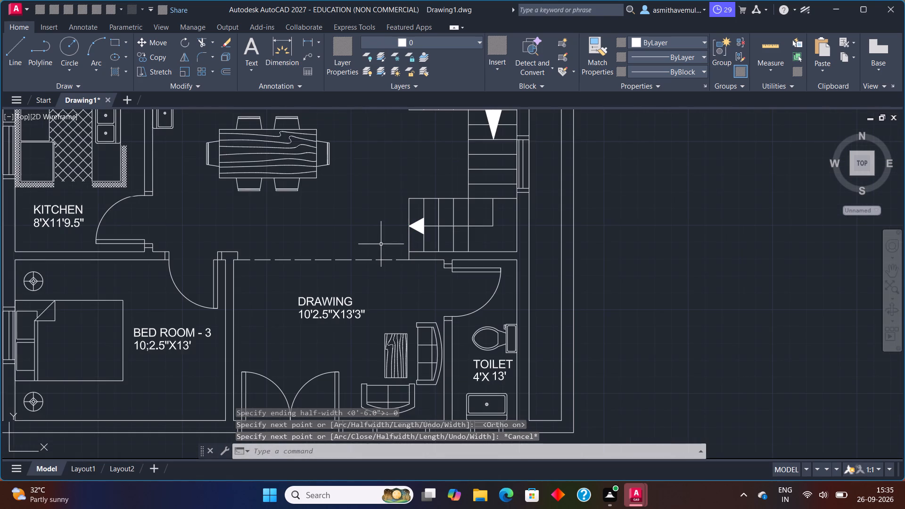
scroll(381, 245, down, 1)
scroll(444, 202, up, 2)
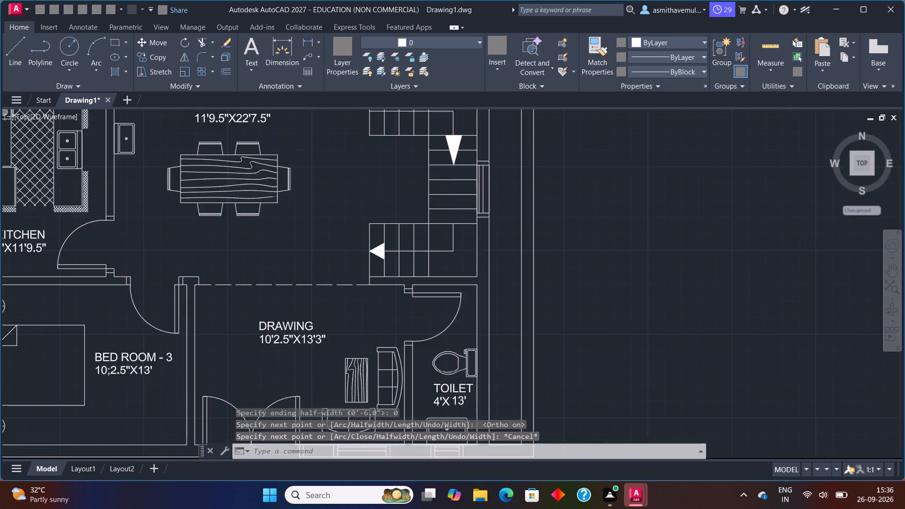
click(341, 286)
click(341, 285)
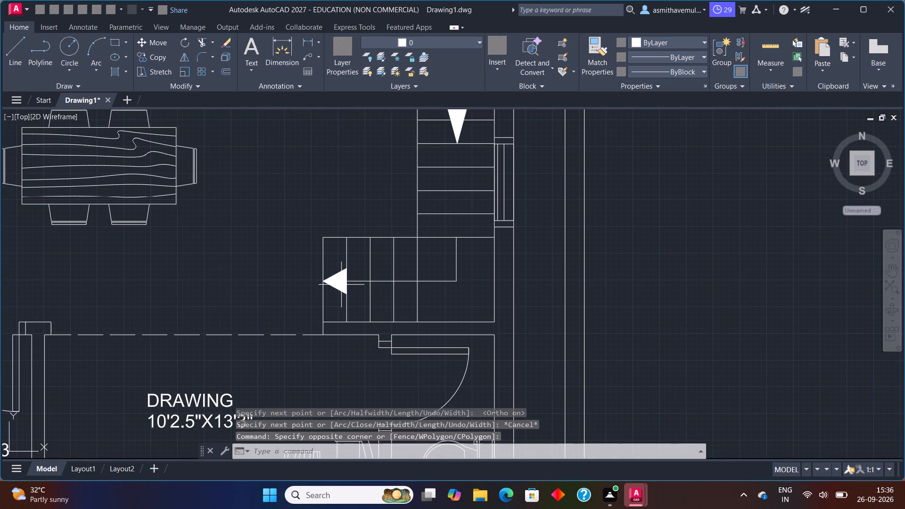
scroll(442, 172, down, 1)
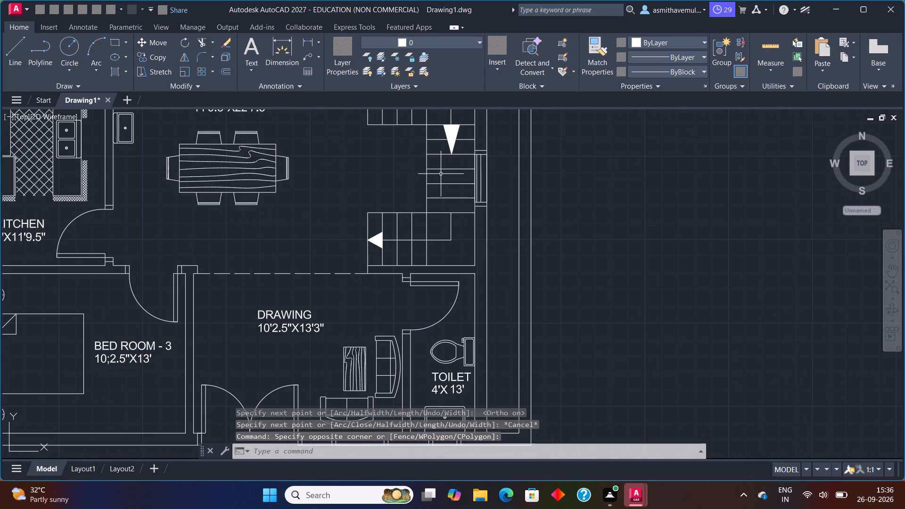
middle_drag(441, 174, 374, 265)
click(381, 222)
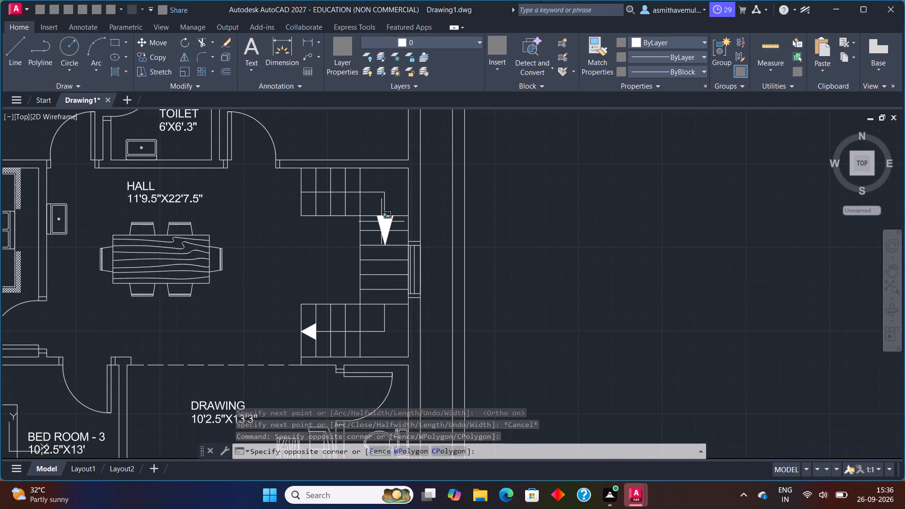
click(381, 222)
scroll(385, 228, up, 2)
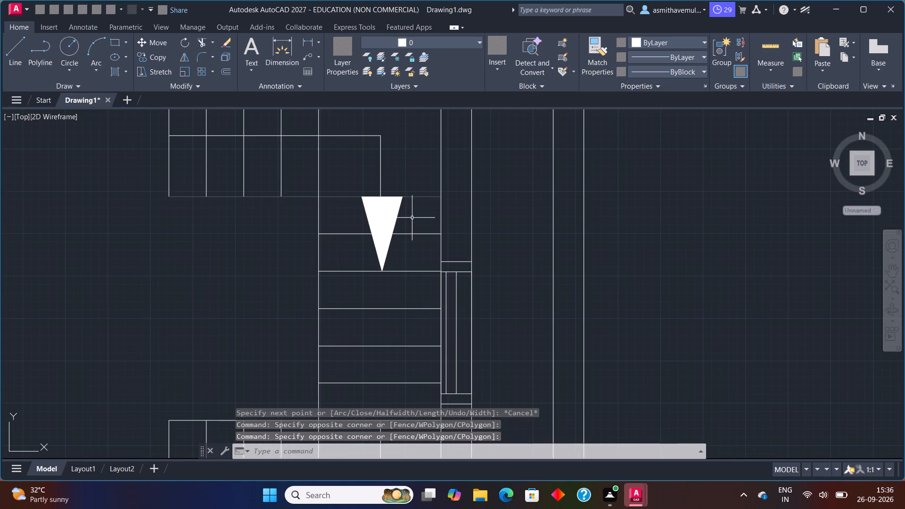
drag(412, 218, 353, 225)
key(Delete)
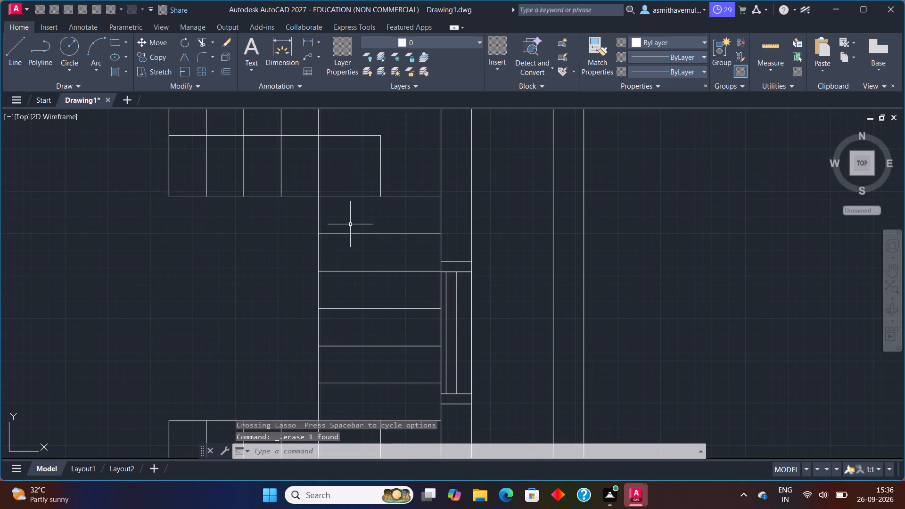
Draw a polyline arrowhead from the upper flight's direction line down one tread, with half-width tapering from 6" to 0.
text(PL)
key(Return)
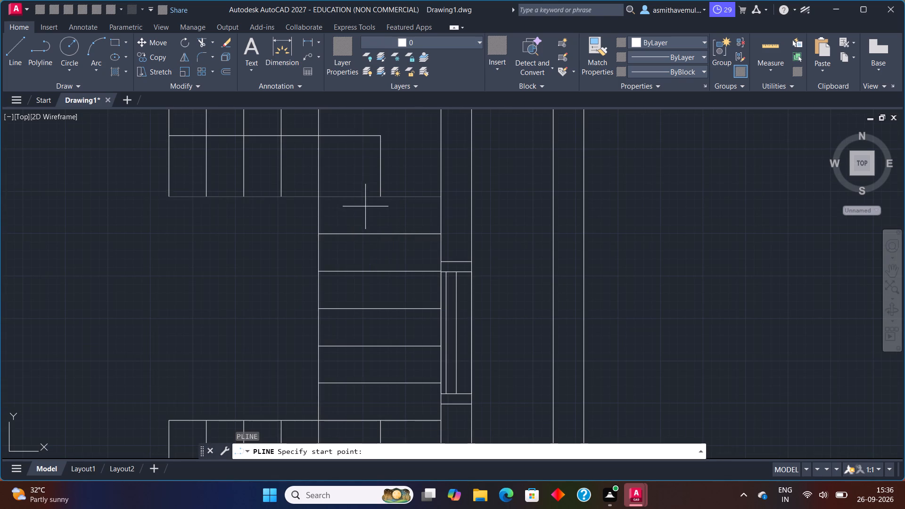
click(380, 199)
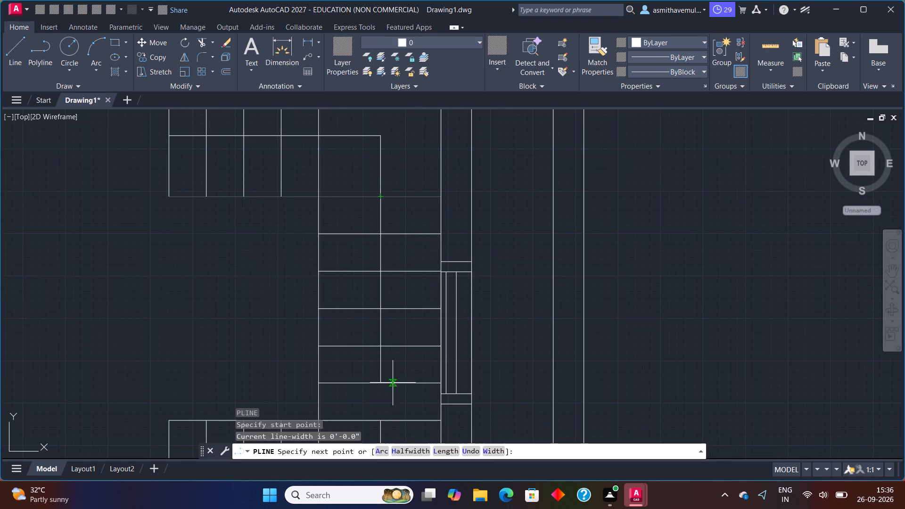
click(412, 452)
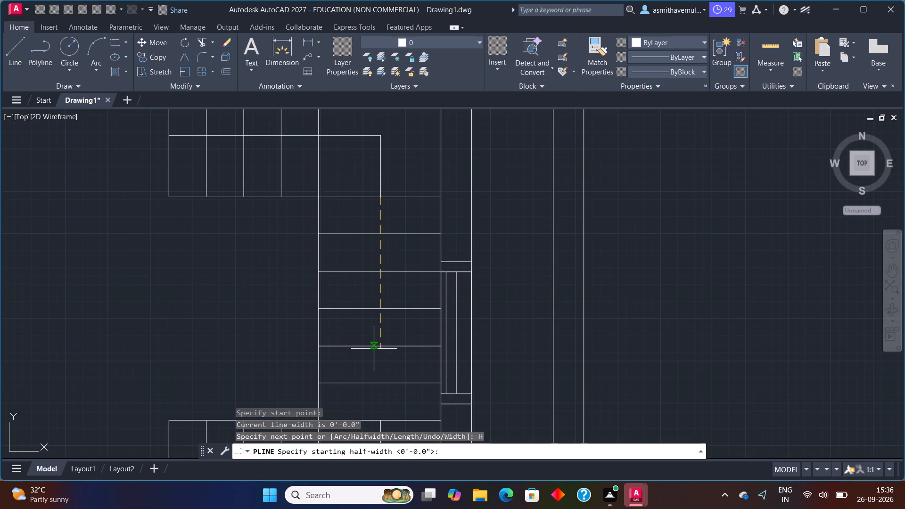
key(6)
key(shift+quotedbl)
key(Return)
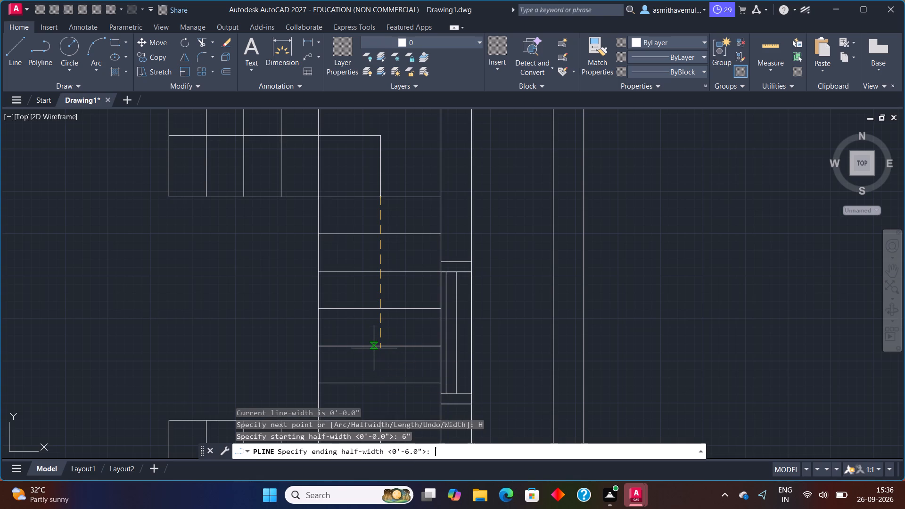
key(0)
key(Return)
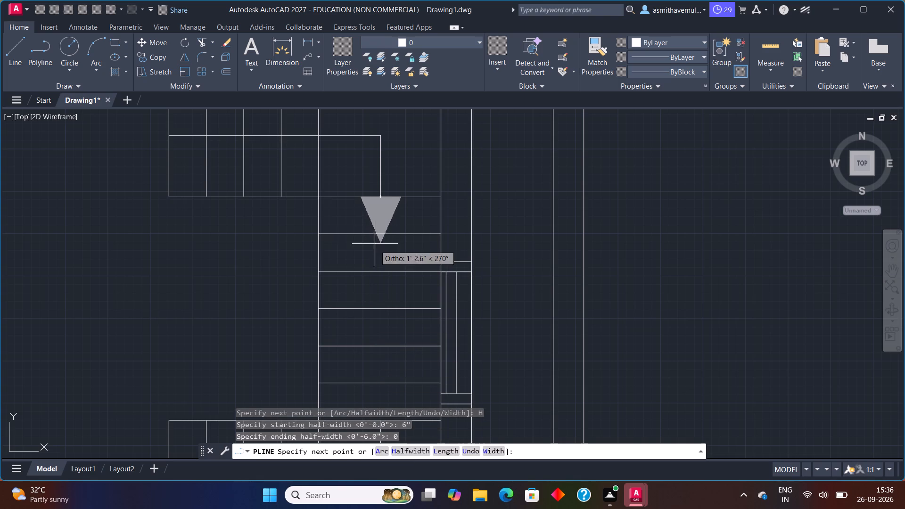
click(378, 237)
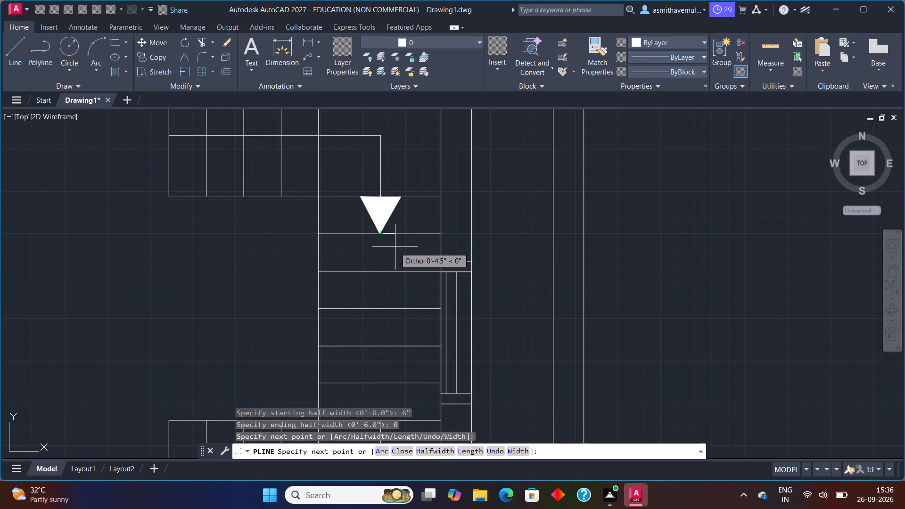
key(Escape)
Review the whole floor plan, checking the staircase arrows and the furniture layout of the rooms.
scroll(395, 247, down, 4)
middle_drag(383, 303, 386, 300)
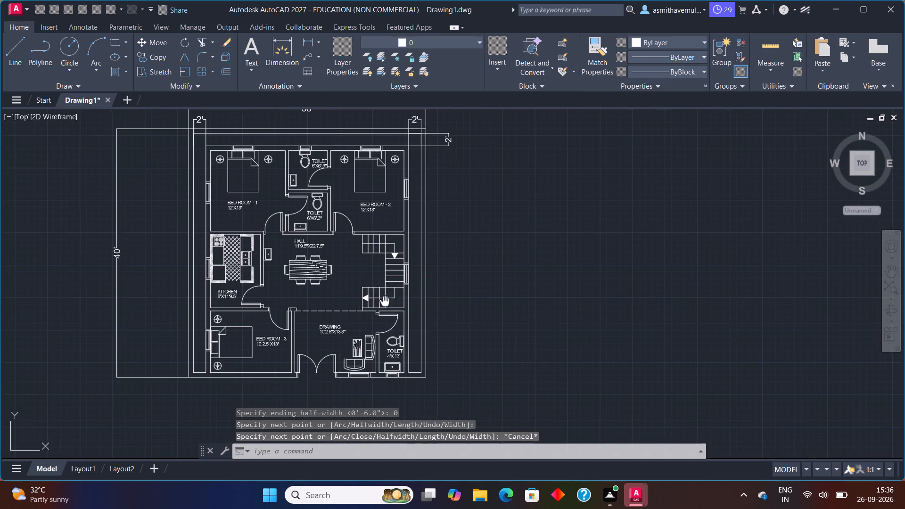
middle_drag(386, 300, 421, 253)
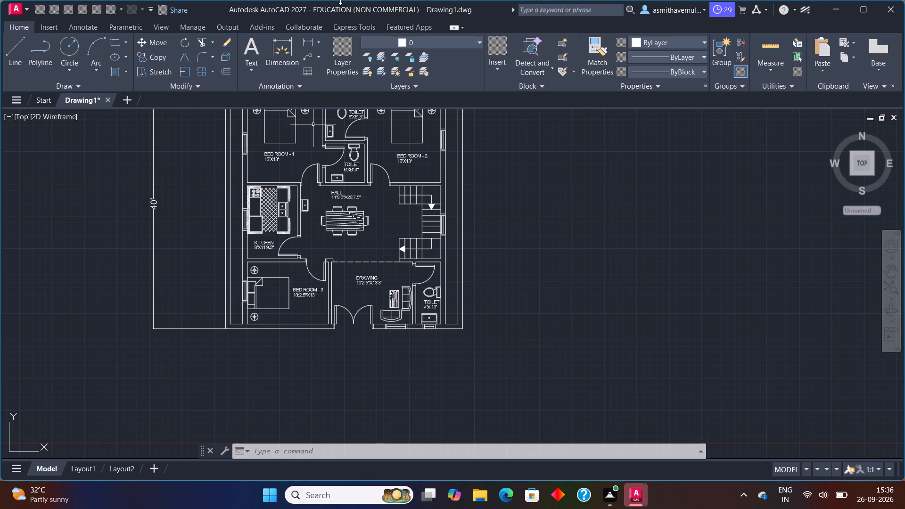
scroll(503, 331, down, 1)
scroll(469, 291, up, 1)
middle_drag(462, 281, 608, 301)
scroll(595, 277, up, 1)
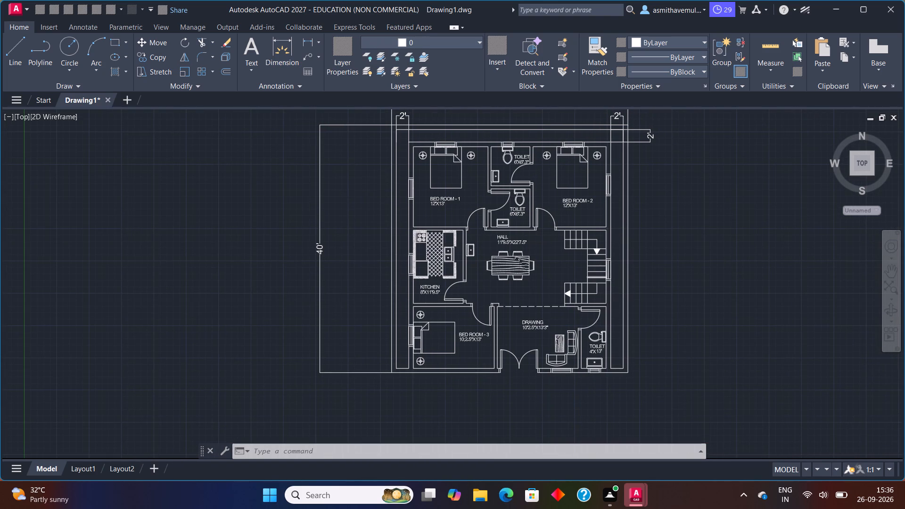
scroll(585, 284, down, 1)
scroll(500, 256, up, 2)
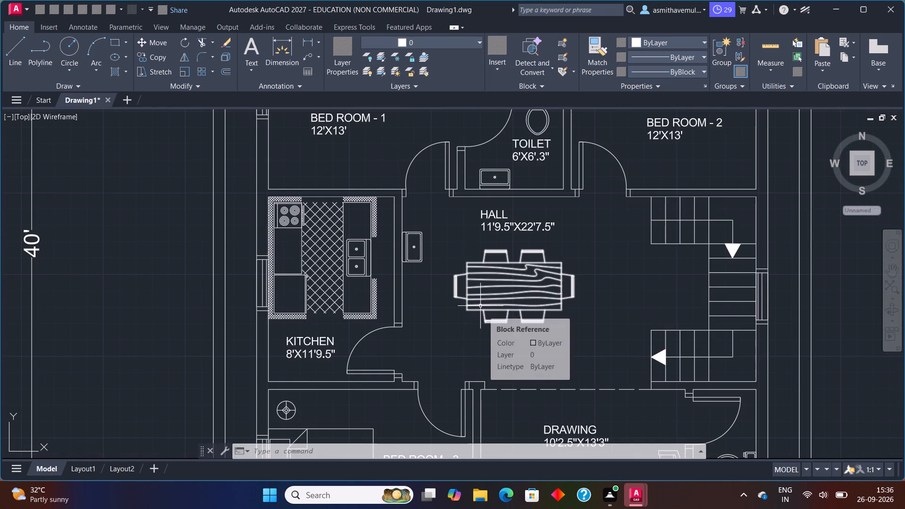
scroll(537, 247, down, 1)
middle_drag(539, 266, 518, 317)
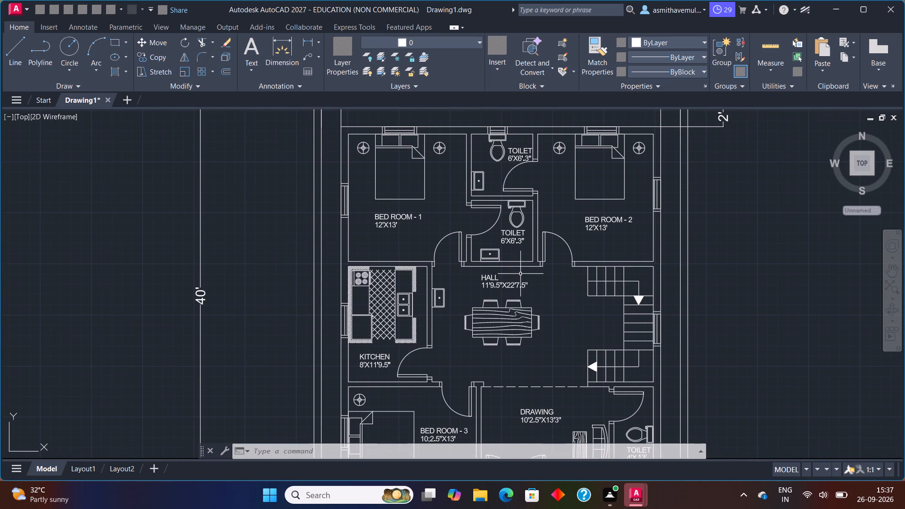
Insert the Chair - Rocking block from Home - Space Planner.dwg in the empty space beside the plan, east of the staircase.
key(ctrl+2)
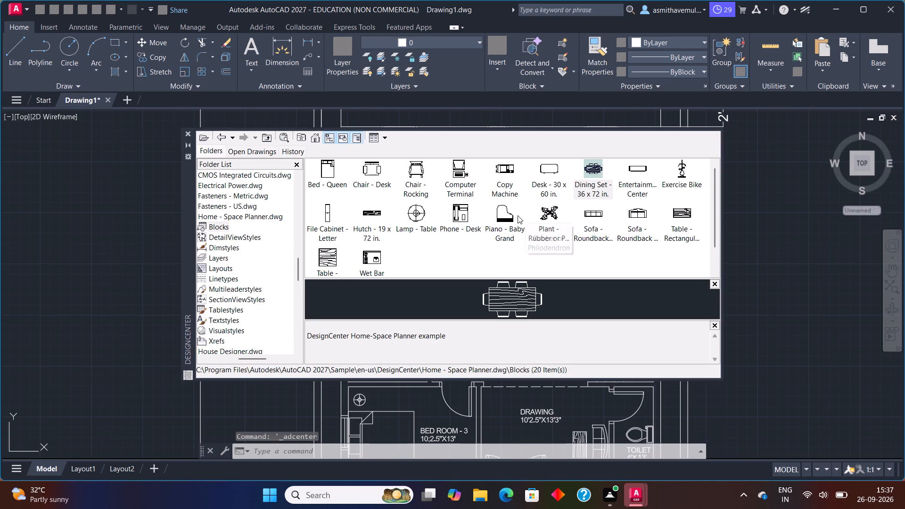
drag(419, 168, 480, 193)
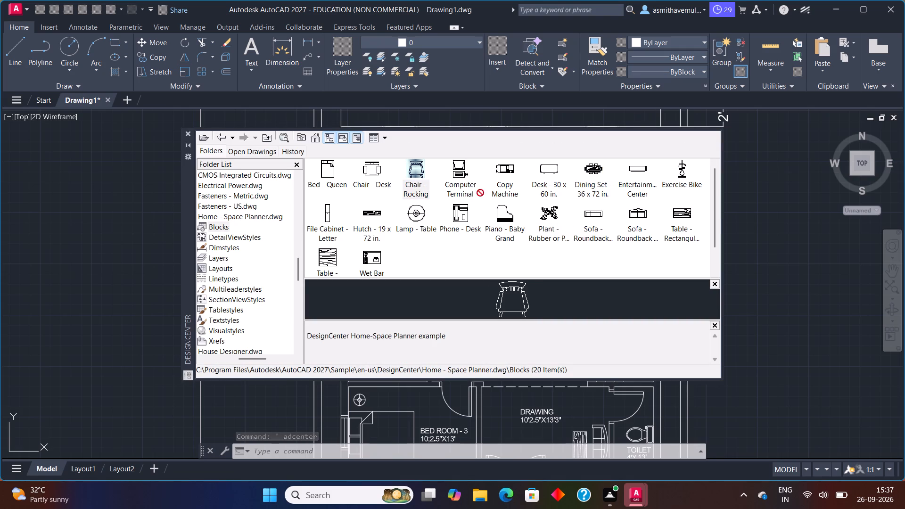
drag(480, 193, 856, 344)
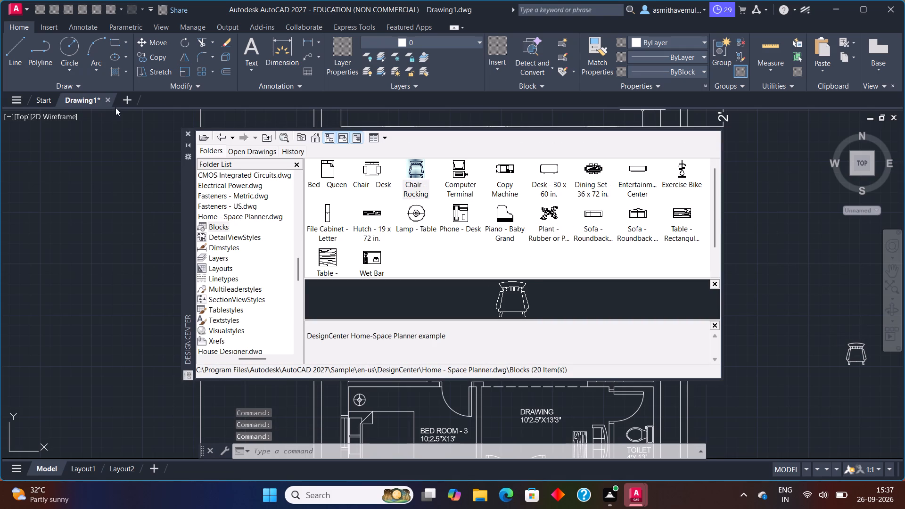
click(188, 130)
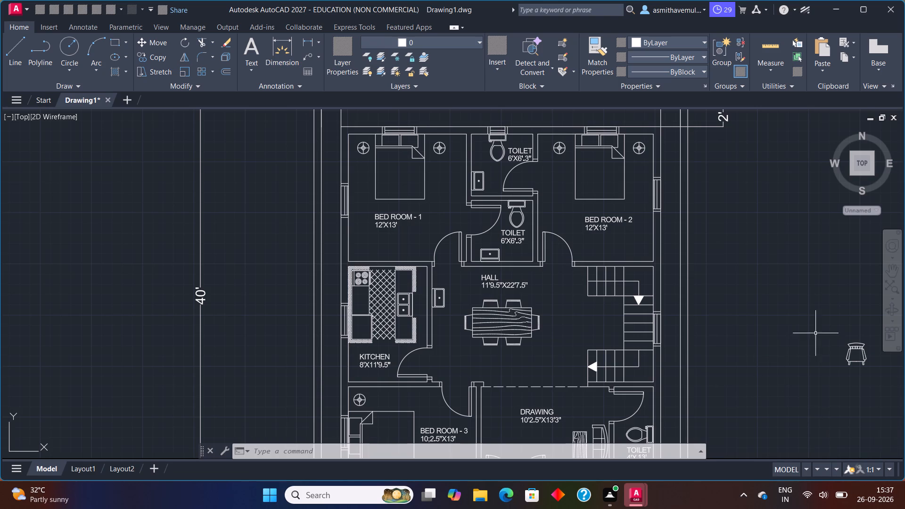
Copy the rocking chair beside the plan into Bed Room - 1 and Bed Room - 2, on the east side of each bed.
click(854, 362)
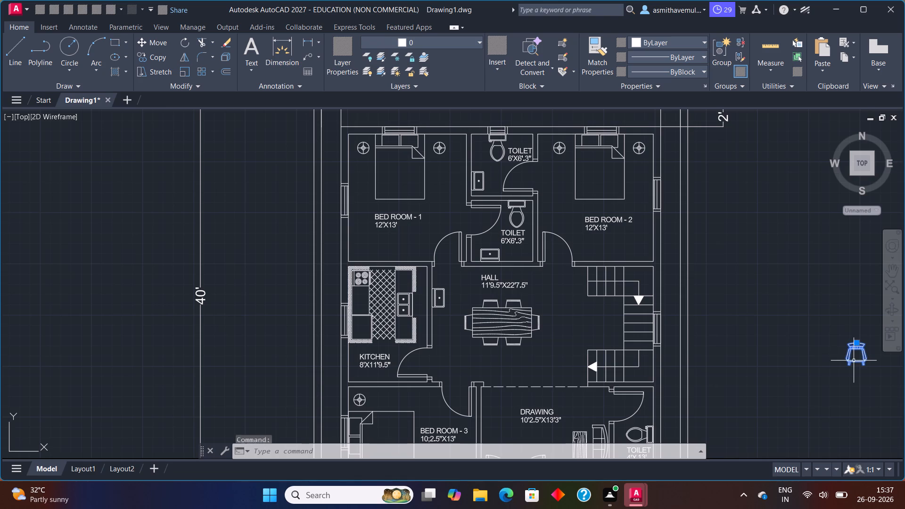
key(c)
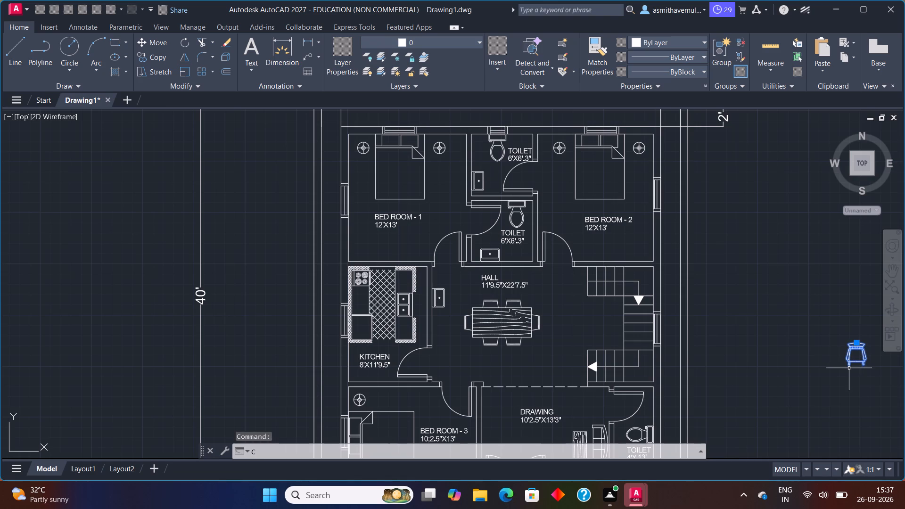
text(OPY)
key(Return)
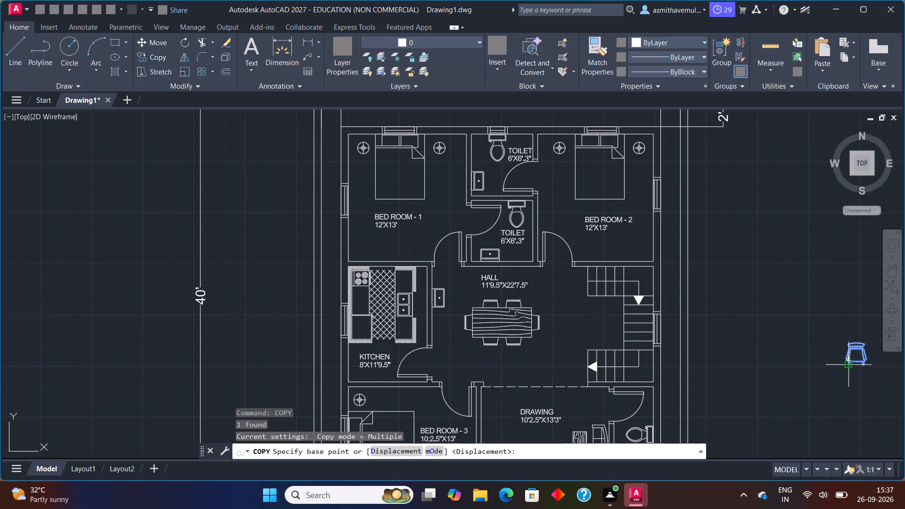
click(848, 367)
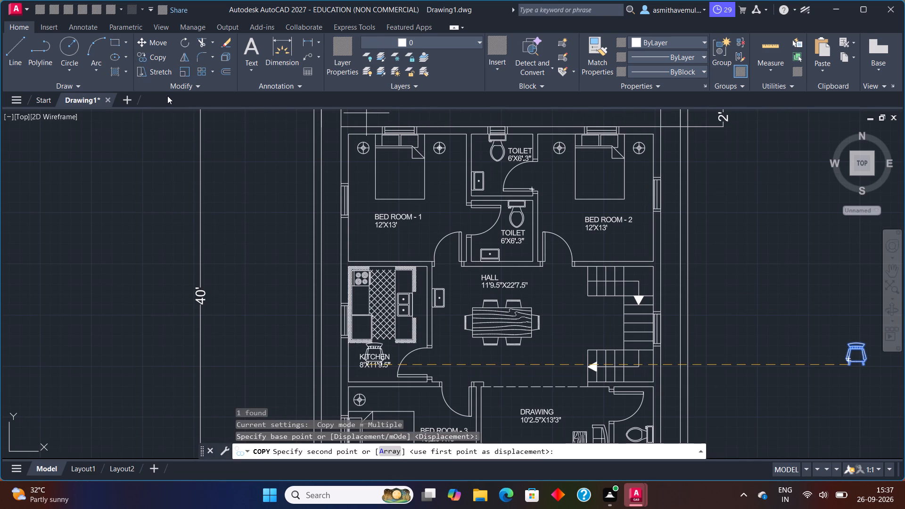
key(F8)
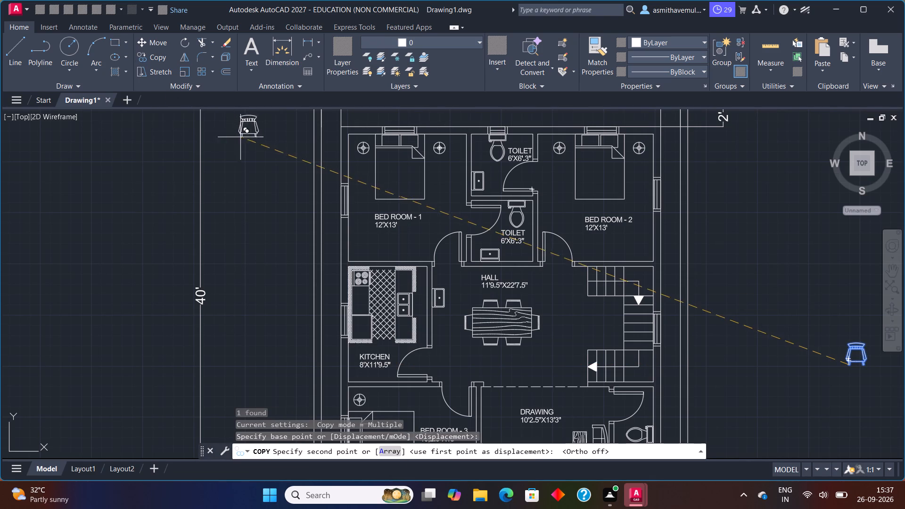
click(437, 188)
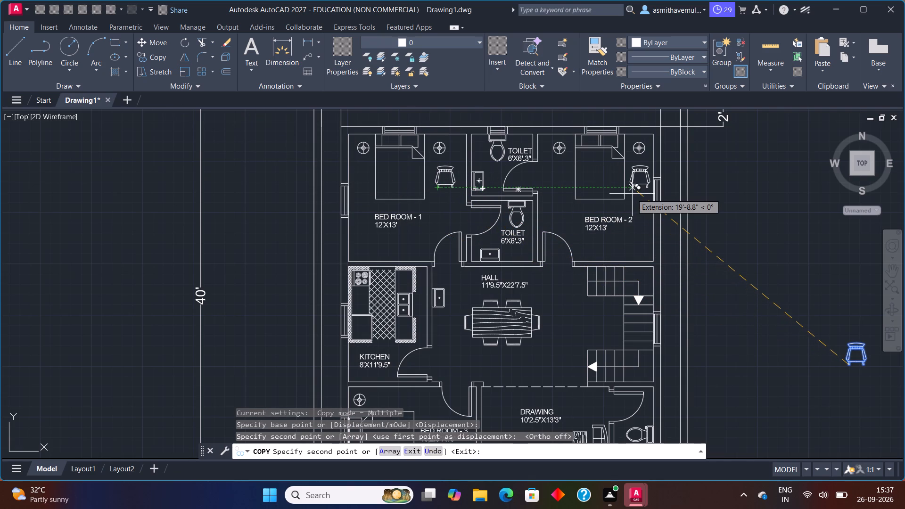
click(633, 191)
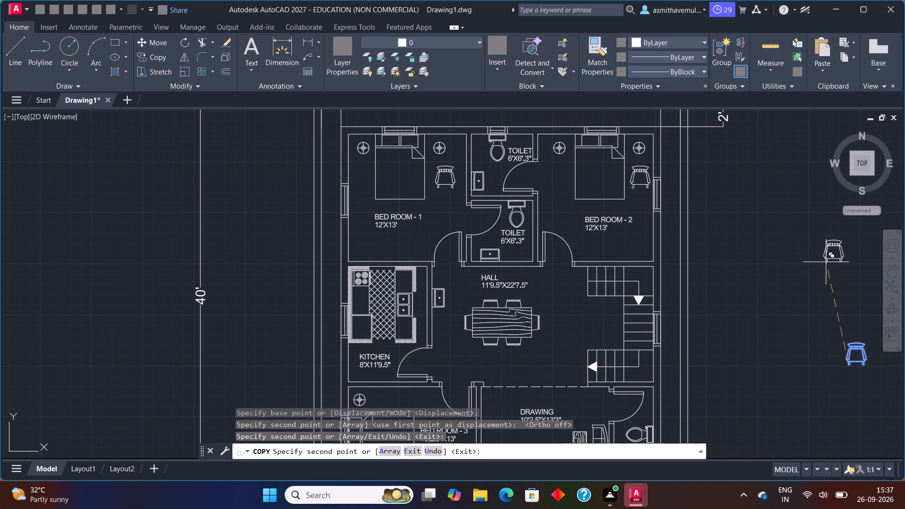
key(Escape)
Rotate the original rocking chair outside the plan by 90° counterclockwise so its back faces west.
scroll(540, 261, down, 1)
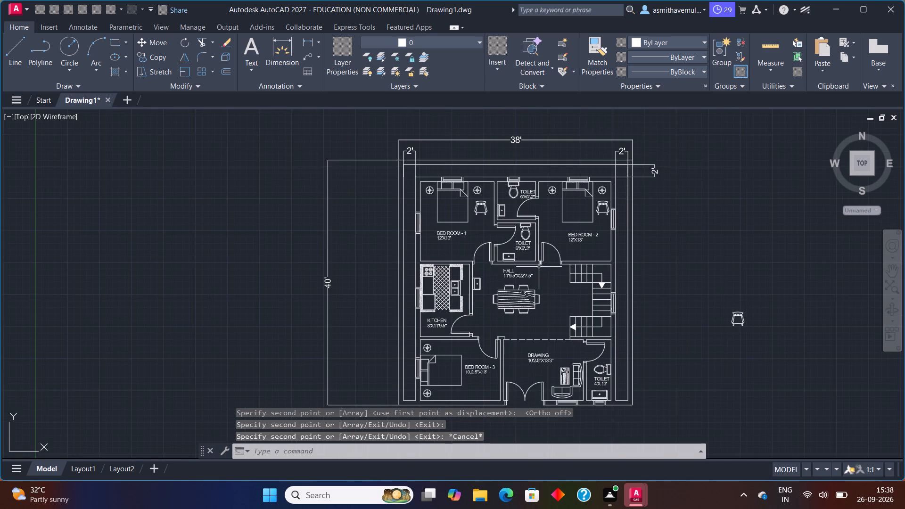
middle_drag(533, 320, 510, 284)
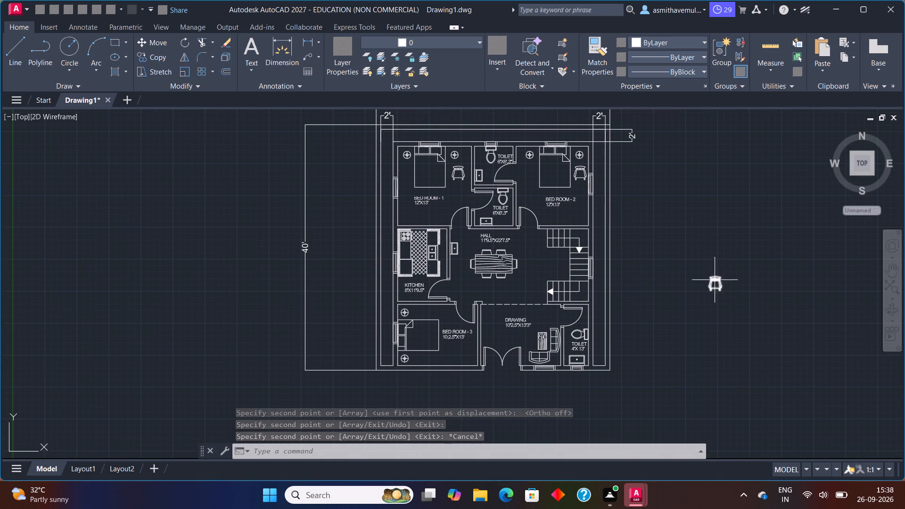
click(716, 278)
key(r)
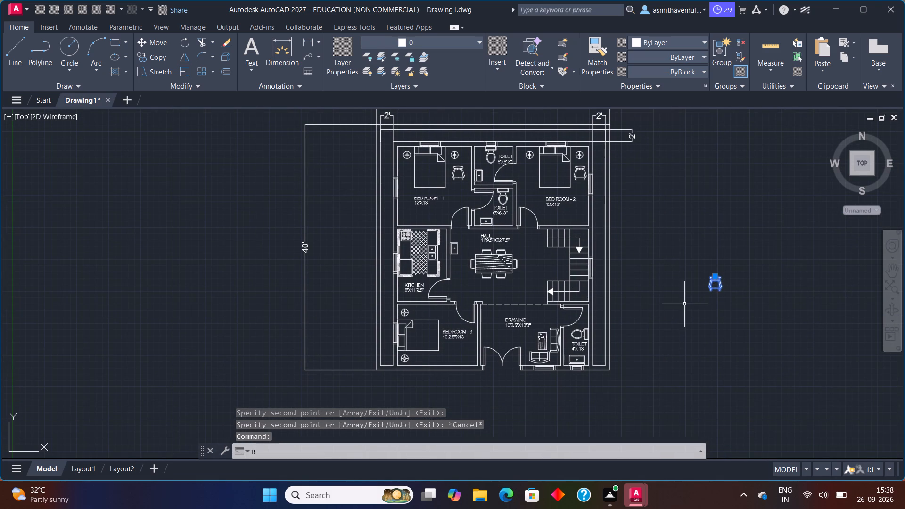
key(o)
key(Return)
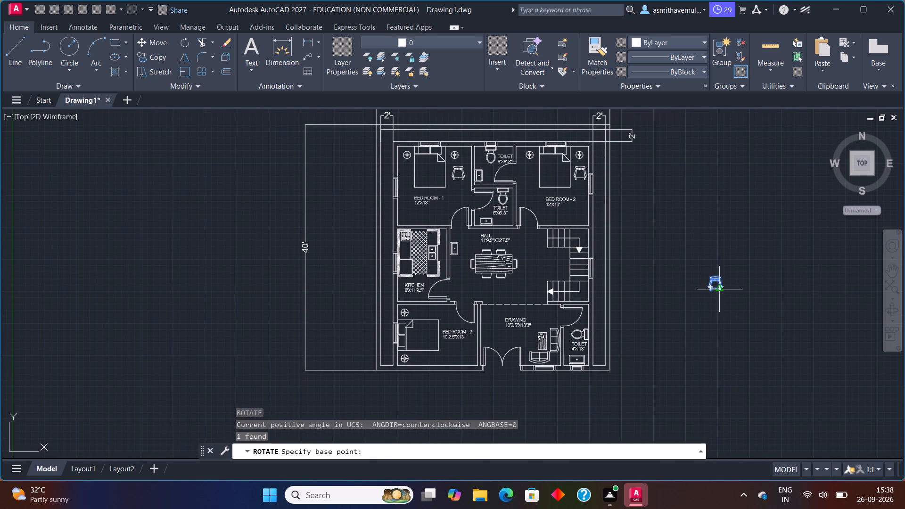
click(718, 289)
key(F8)
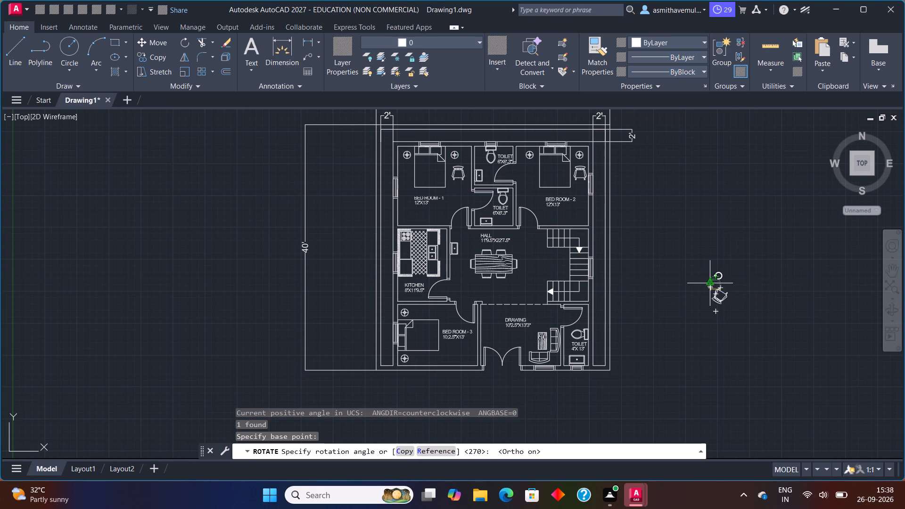
click(736, 256)
Move the rotated rocking chair into Bed Room - 3, between the kitchen wall and the bed, beside the round side lamp.
drag(731, 260, 710, 328)
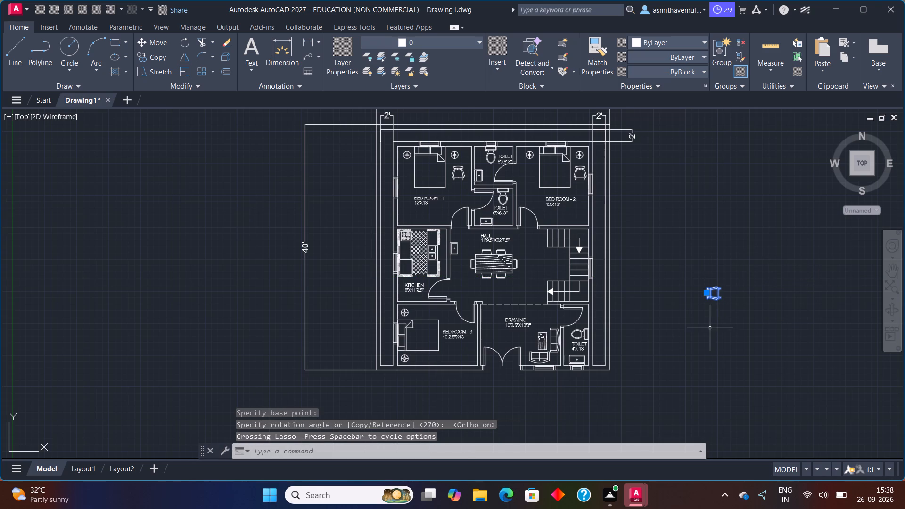
key(m)
key(Return)
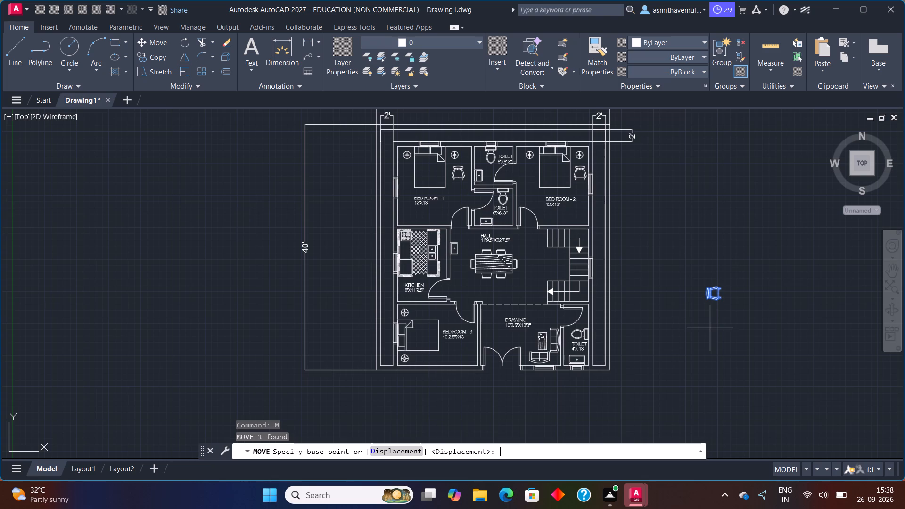
key(F8)
click(713, 286)
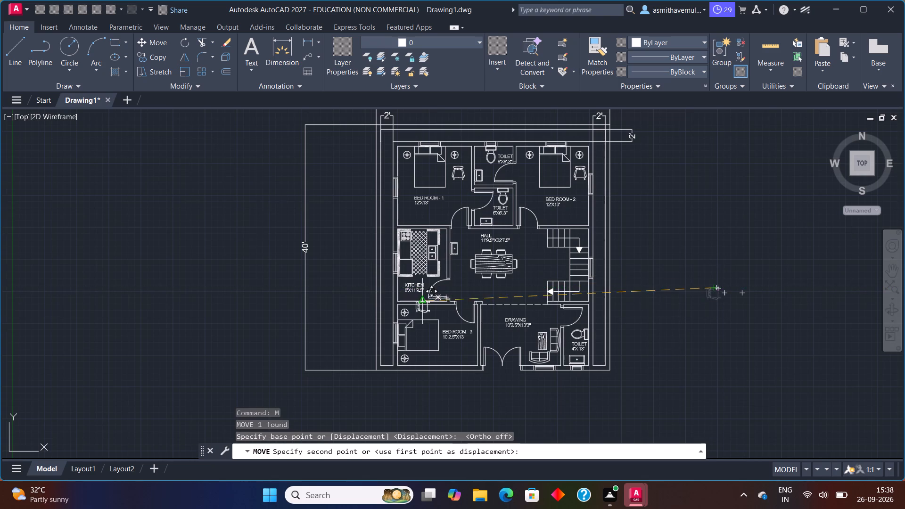
scroll(408, 314, up, 3)
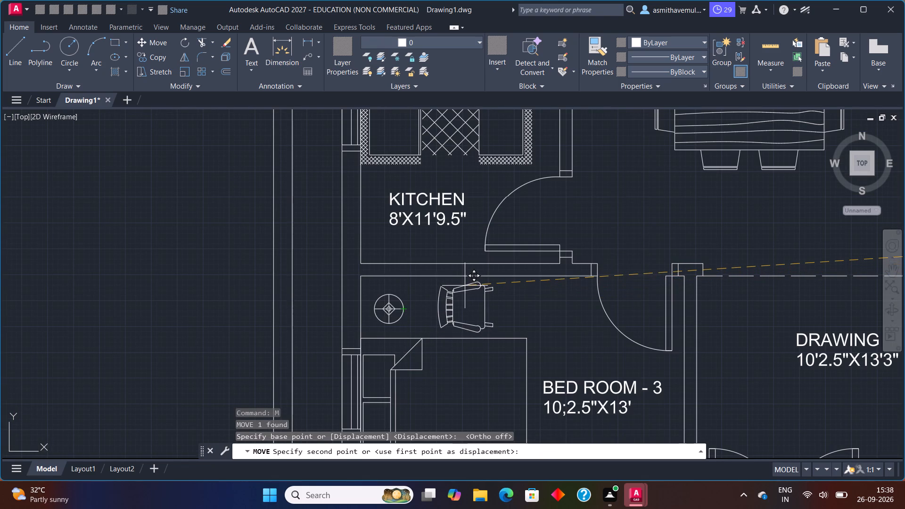
click(465, 286)
scroll(559, 328, down, 3)
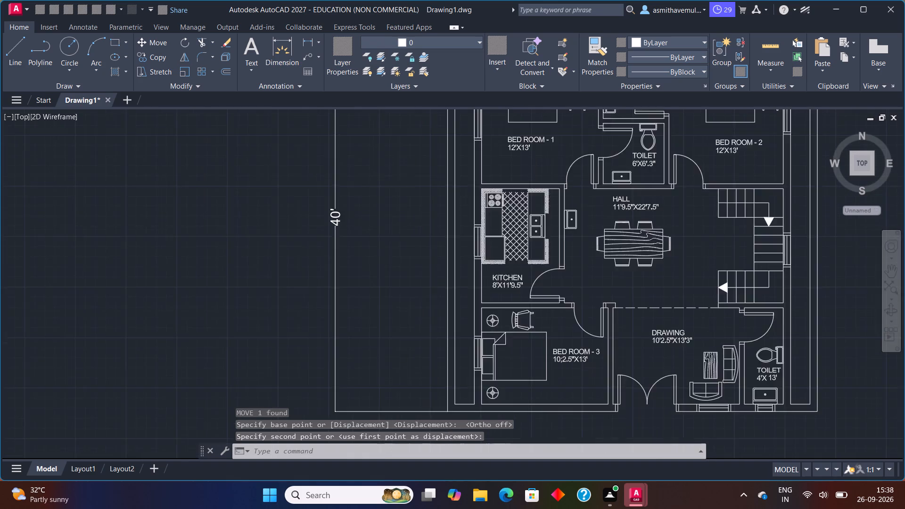
middle_drag(608, 335, 576, 311)
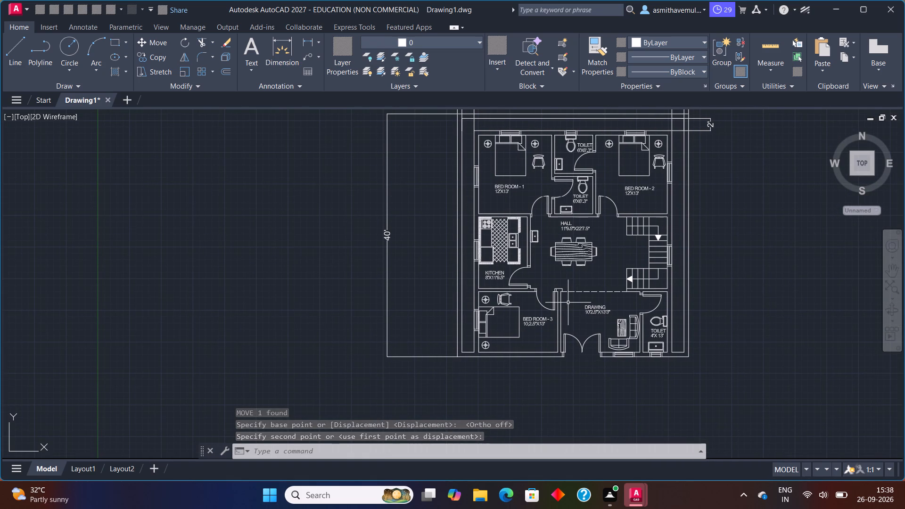
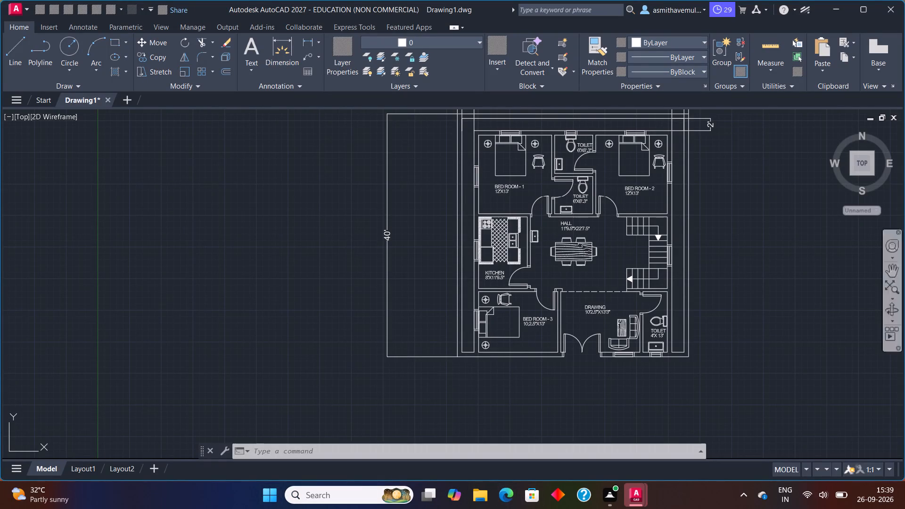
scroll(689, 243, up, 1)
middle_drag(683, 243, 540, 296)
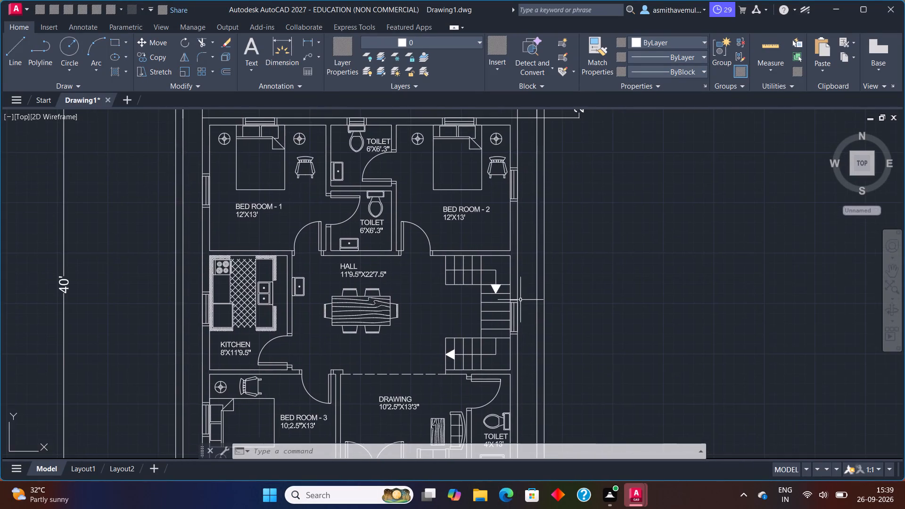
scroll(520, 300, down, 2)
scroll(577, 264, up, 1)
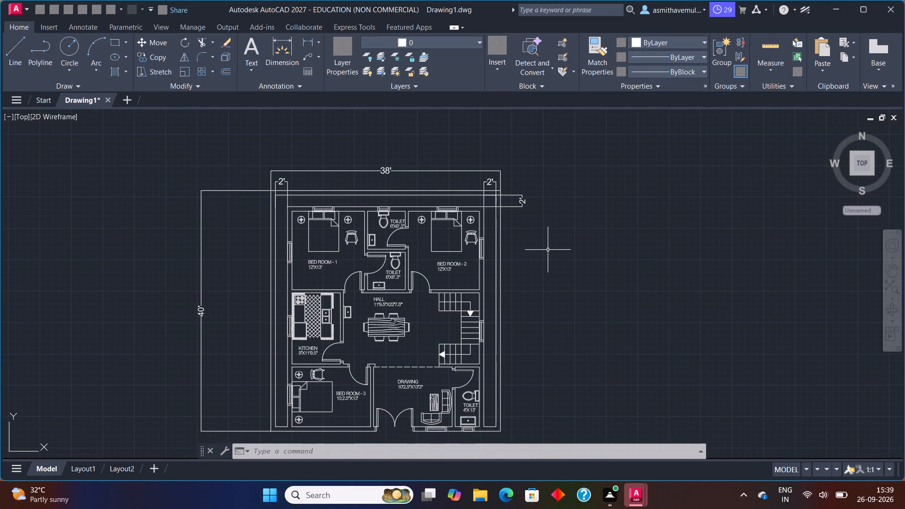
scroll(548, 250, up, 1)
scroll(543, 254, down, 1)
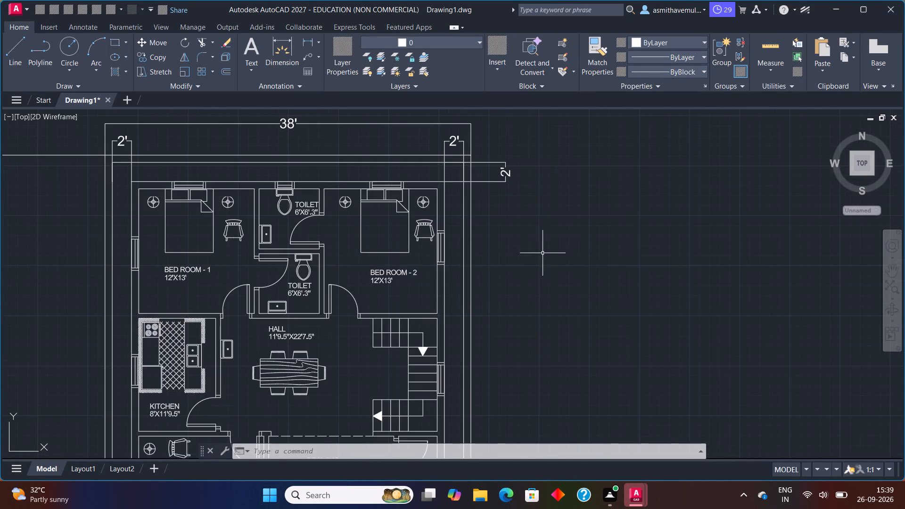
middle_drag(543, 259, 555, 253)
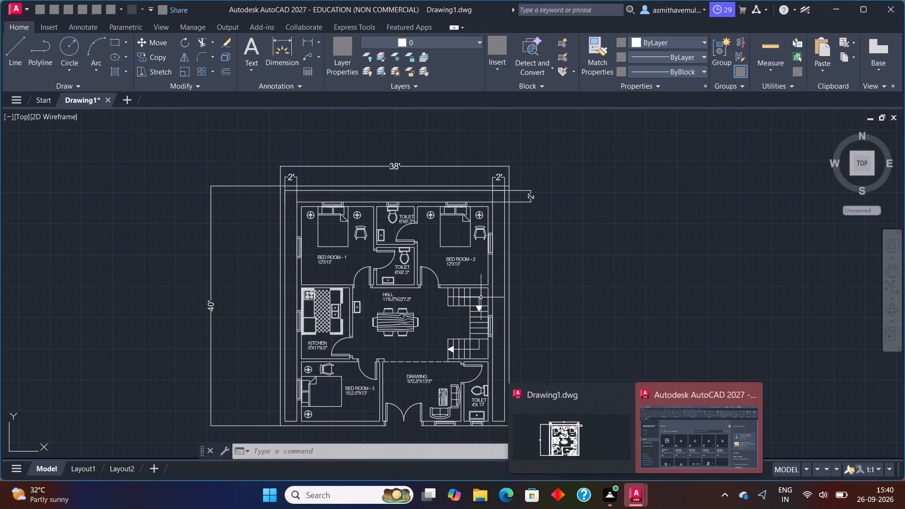
Delete the three 2' gap dimensions along the north side of the plan, two horizontal and one vertical.
scroll(474, 237, up, 1)
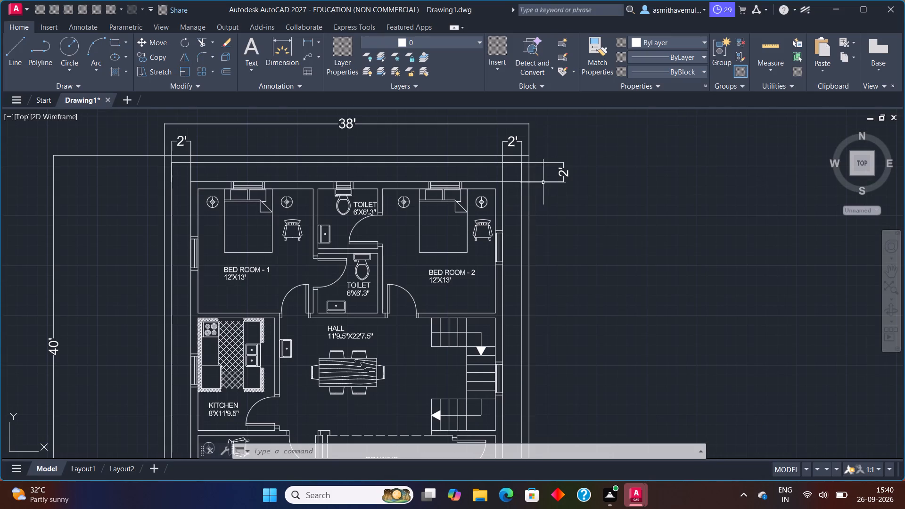
click(543, 181)
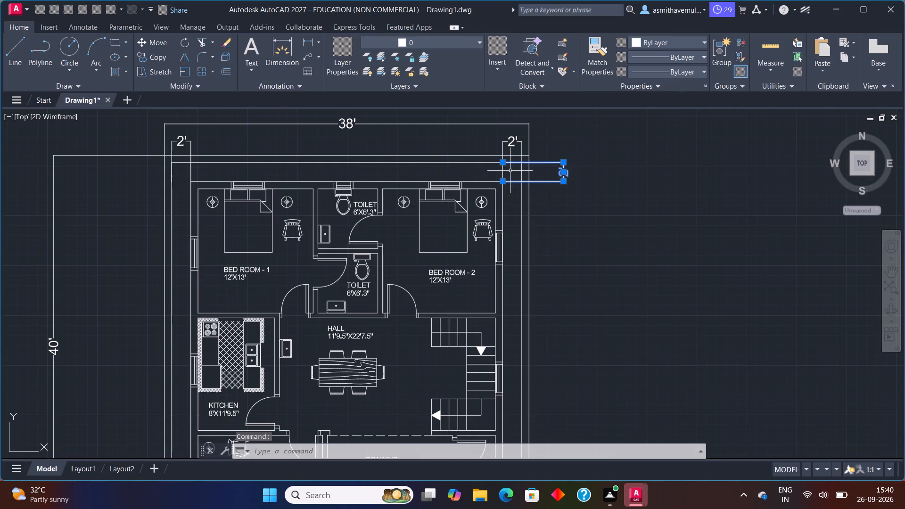
key(Delete)
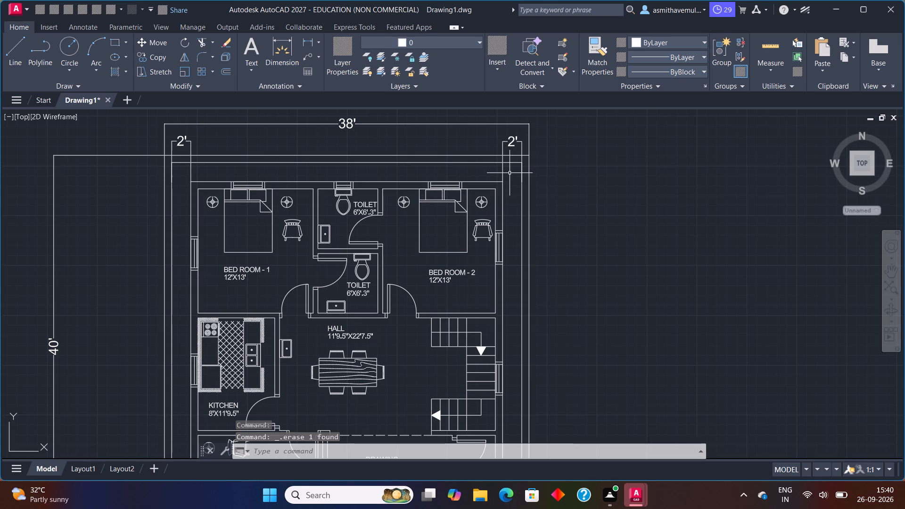
click(502, 173)
key(Delete)
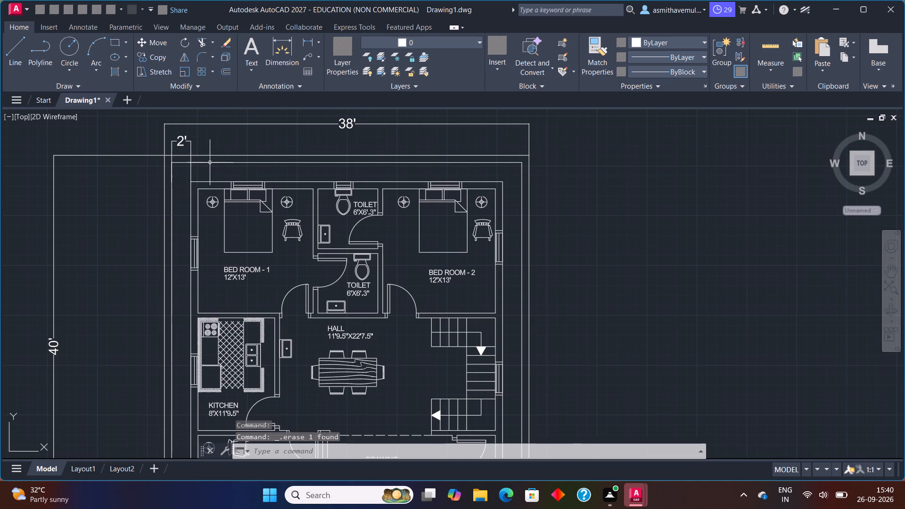
click(191, 170)
key(Delete)
Add a linear dimension across the east gap between the house wall and the compound wall, near Bed Room - 2's northeast corner.
text(DLI)
key(Return)
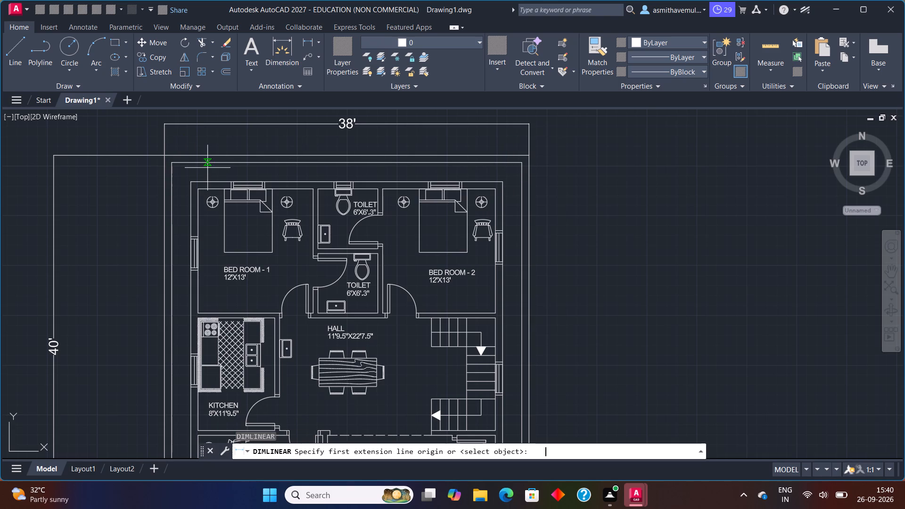
click(502, 198)
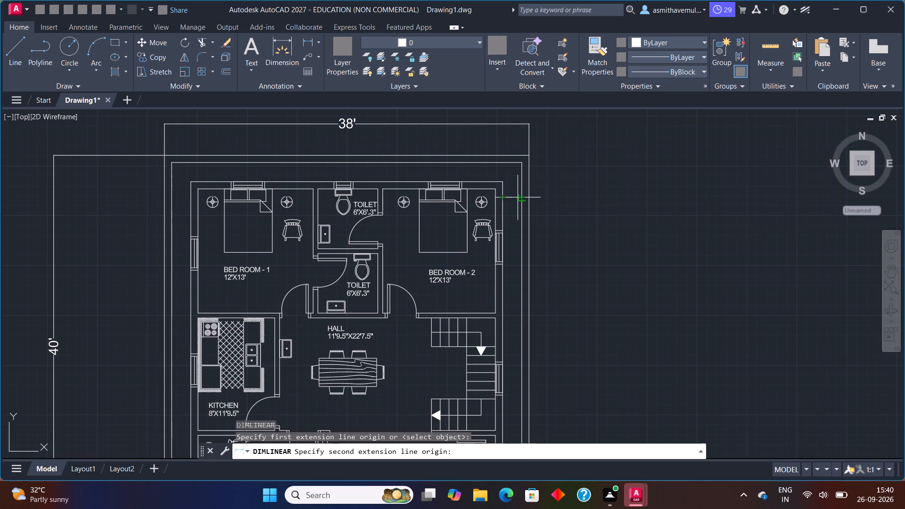
click(520, 198)
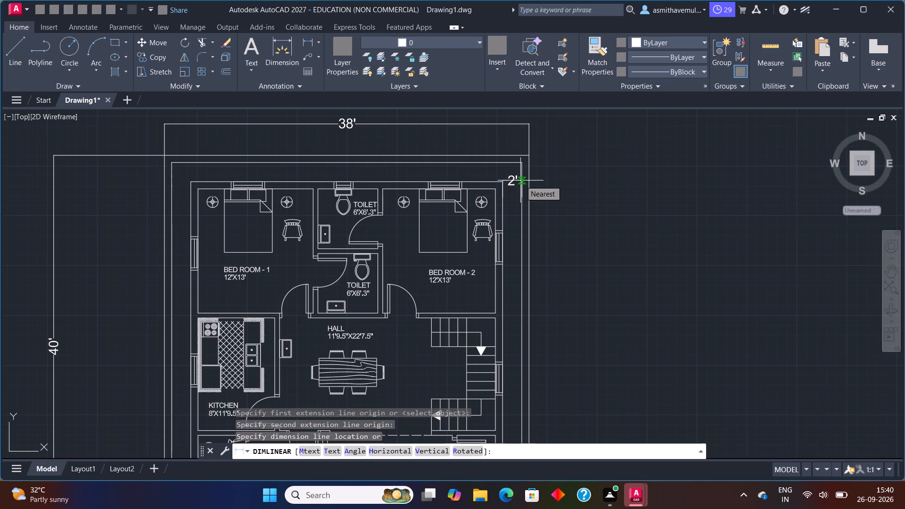
click(520, 182)
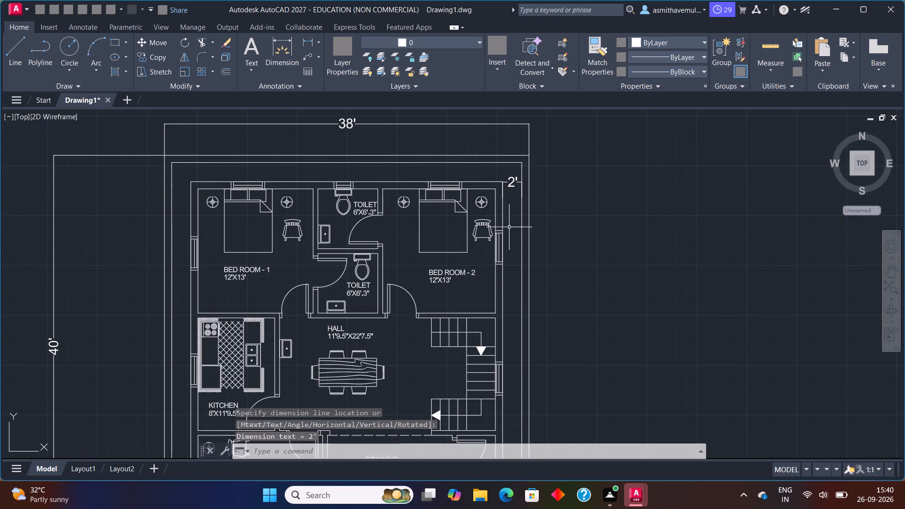
Add a linear dimension across the west gap between the house wall and the compound wall, near Bed Room - 1's northwest corner.
text(DLI)
key(Return)
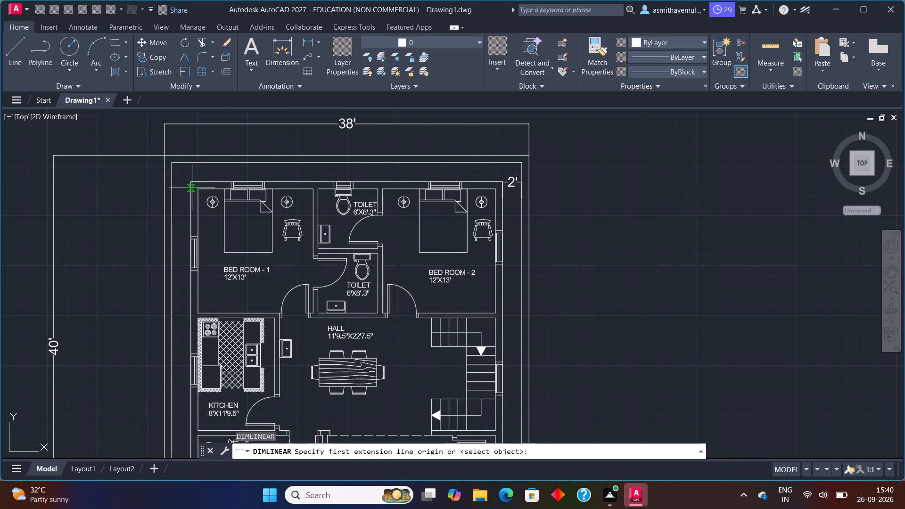
click(190, 189)
click(171, 190)
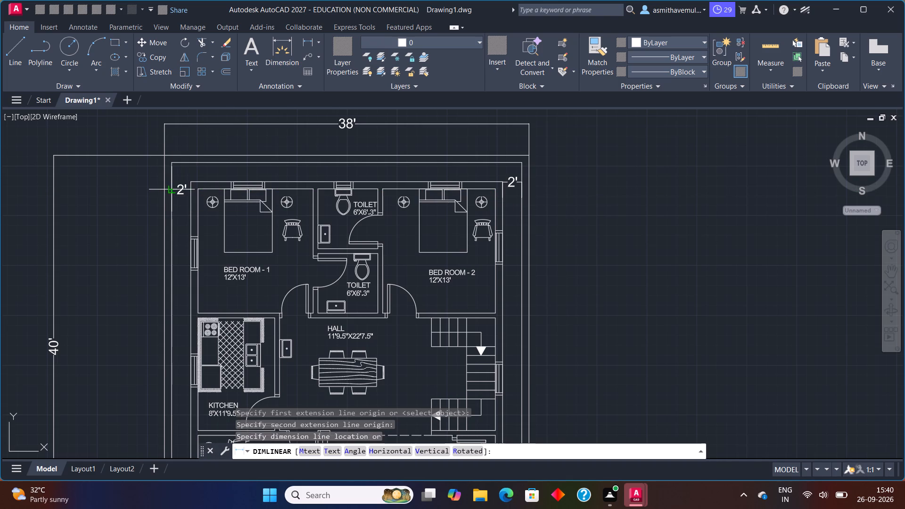
click(168, 182)
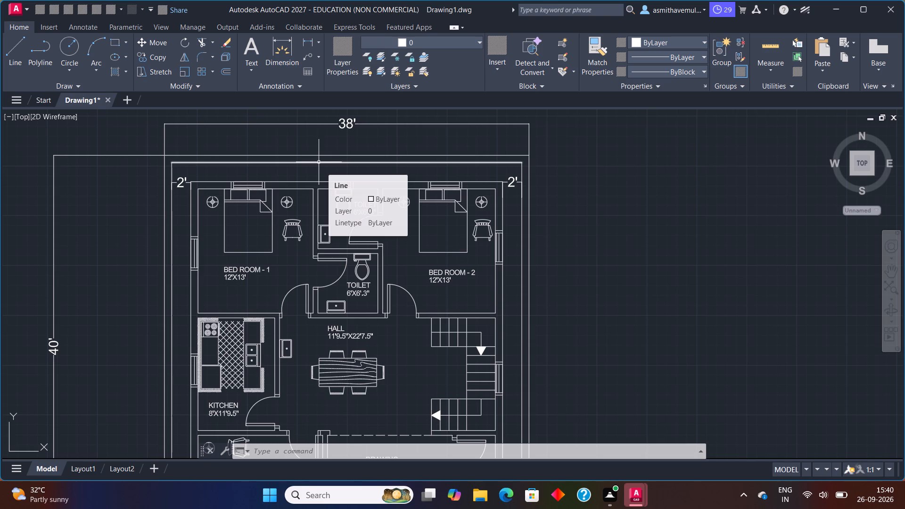
Add a vertical linear dimension across the north gap between the house wall and the compound wall, just east of Bed Room - 1's window.
text(DLI)
key(Return)
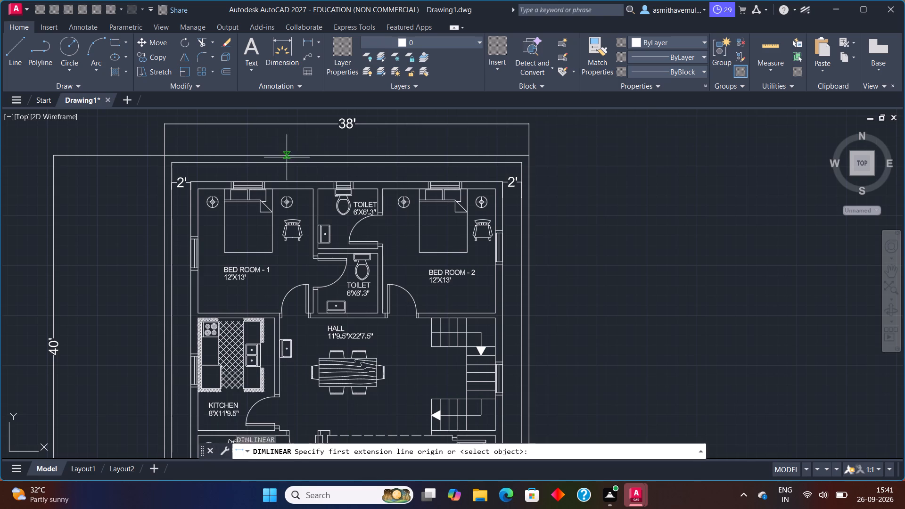
click(304, 183)
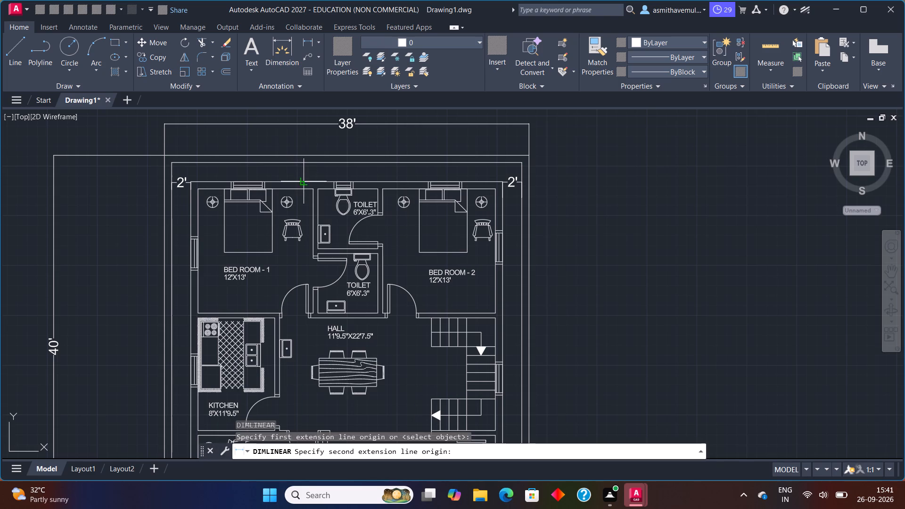
click(304, 163)
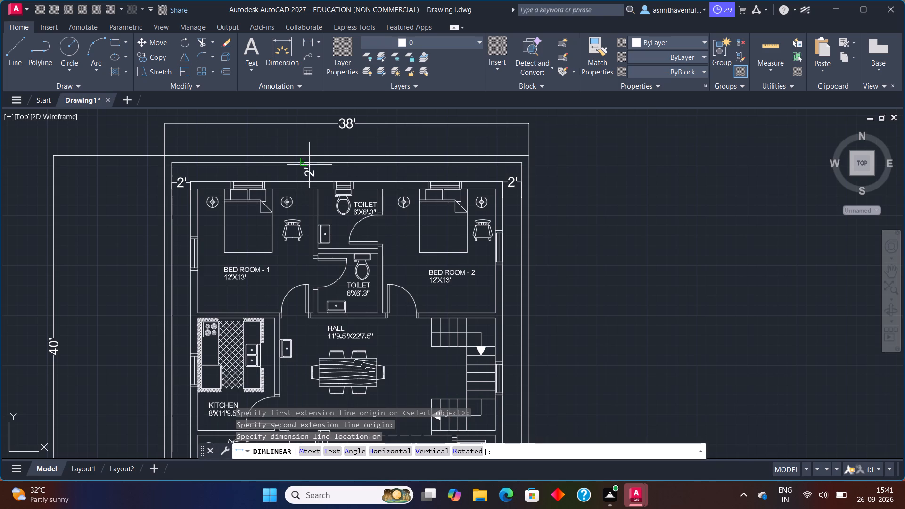
click(310, 165)
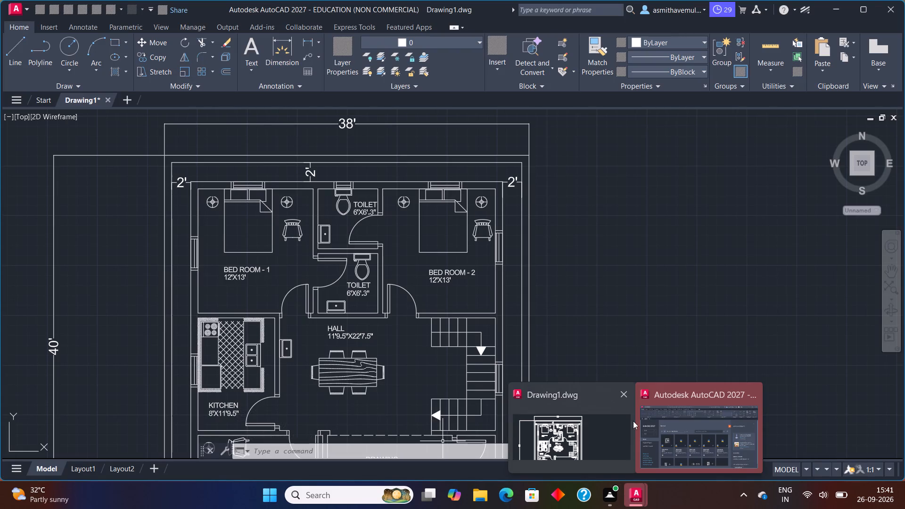
Examine the floor plan's rooms, furniture and labels, including Bed Room - 3, the hall, the staircase, the drawing room and the toilets.
scroll(590, 288, down, 2)
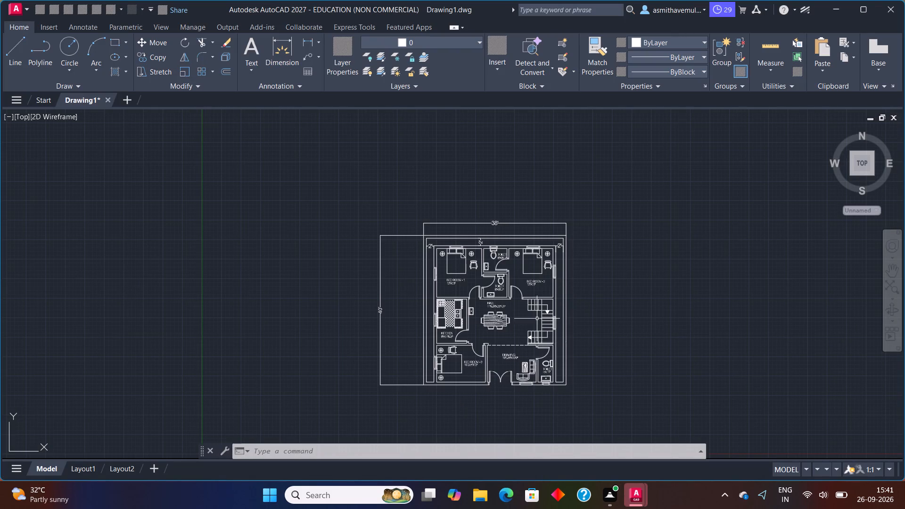
middle_drag(503, 321, 479, 195)
scroll(429, 243, up, 4)
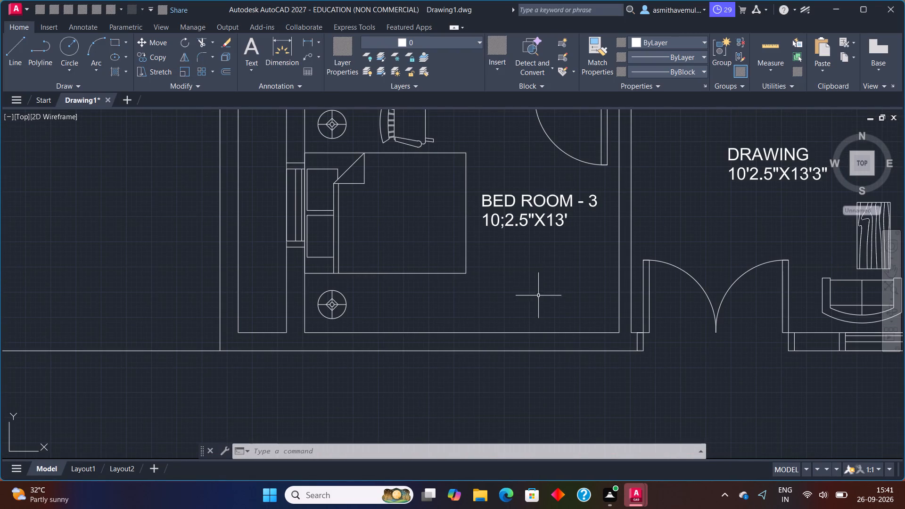
scroll(505, 287, down, 1)
scroll(430, 270, down, 1)
middle_drag(431, 262, 387, 318)
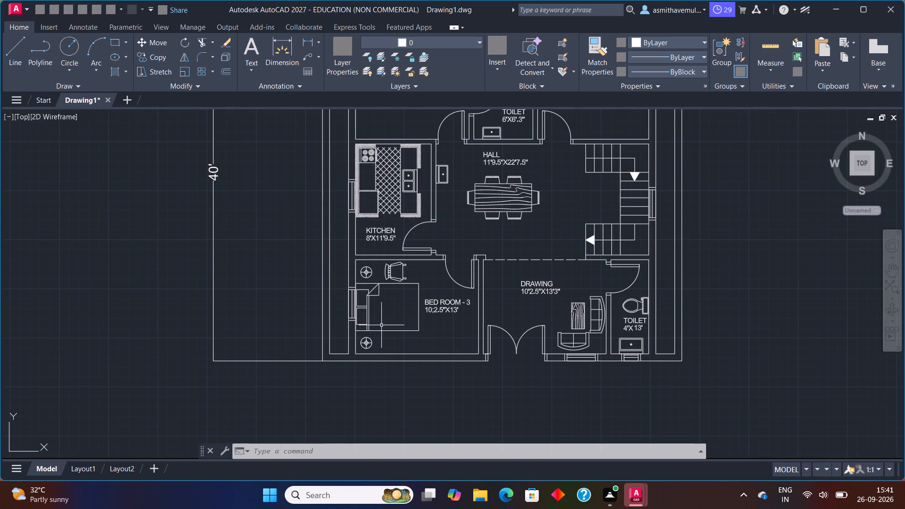
scroll(638, 289, up, 2)
scroll(628, 278, down, 4)
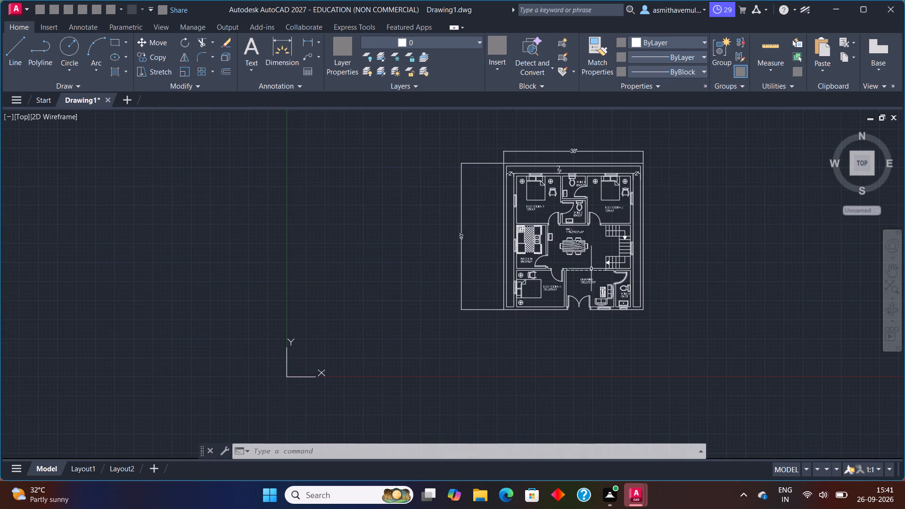
scroll(526, 249, up, 1)
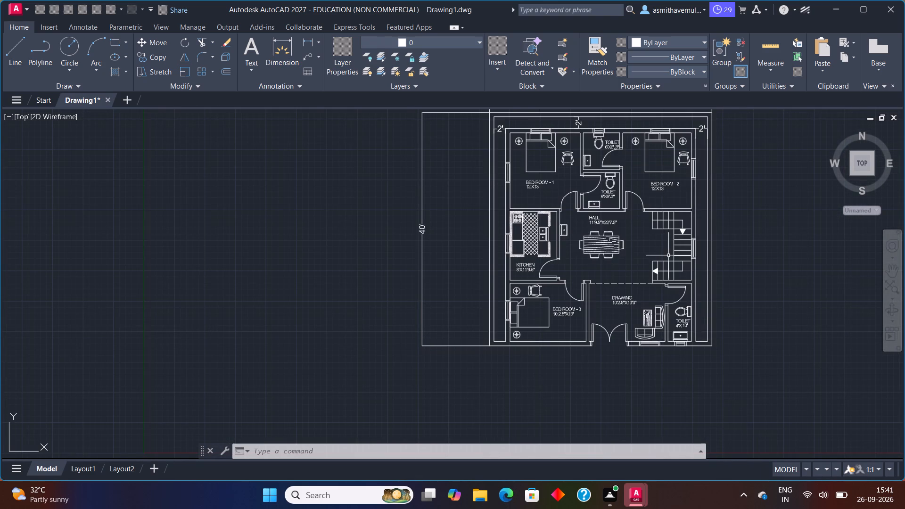
scroll(669, 256, up, 2)
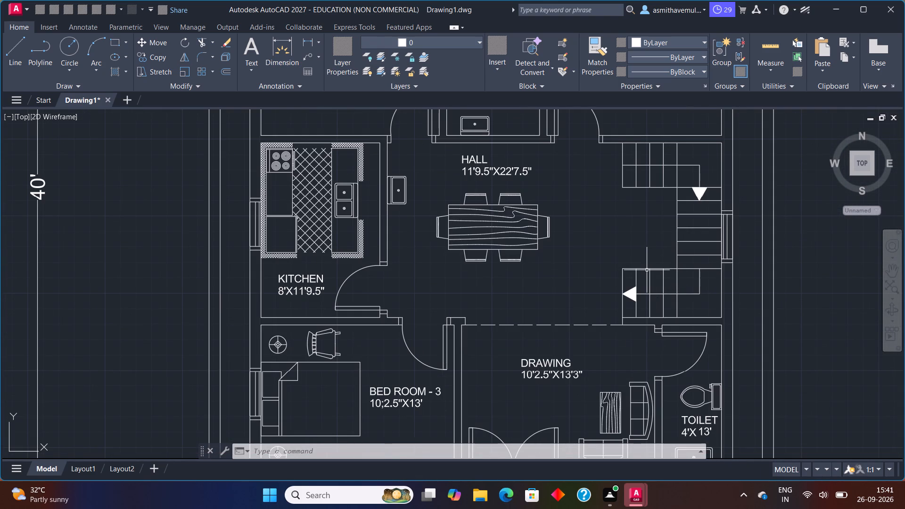
scroll(662, 289, down, 1)
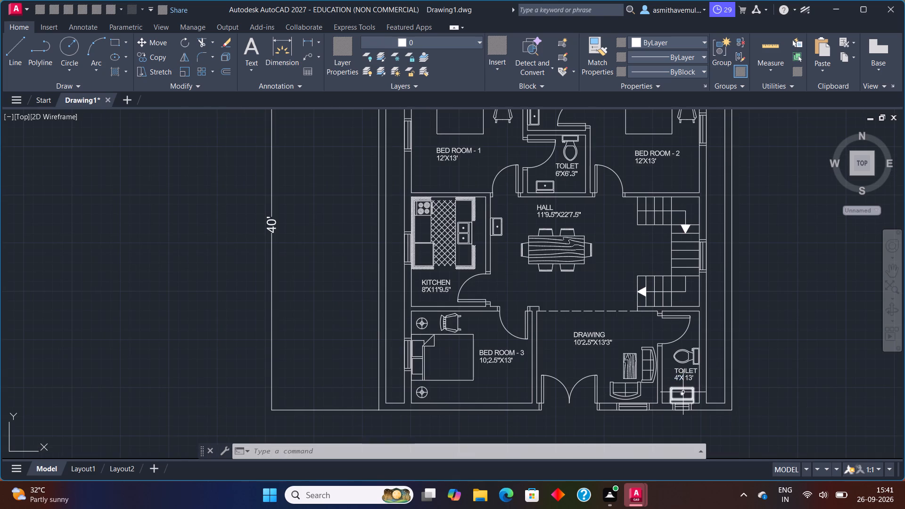
middle_drag(680, 390, 607, 339)
scroll(644, 318, up, 1)
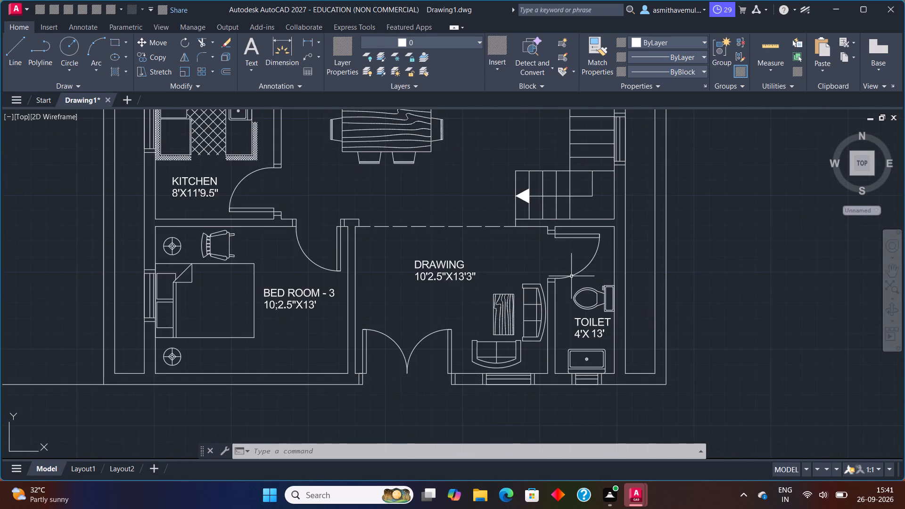
scroll(571, 278, down, 1)
middle_drag(524, 264, 542, 387)
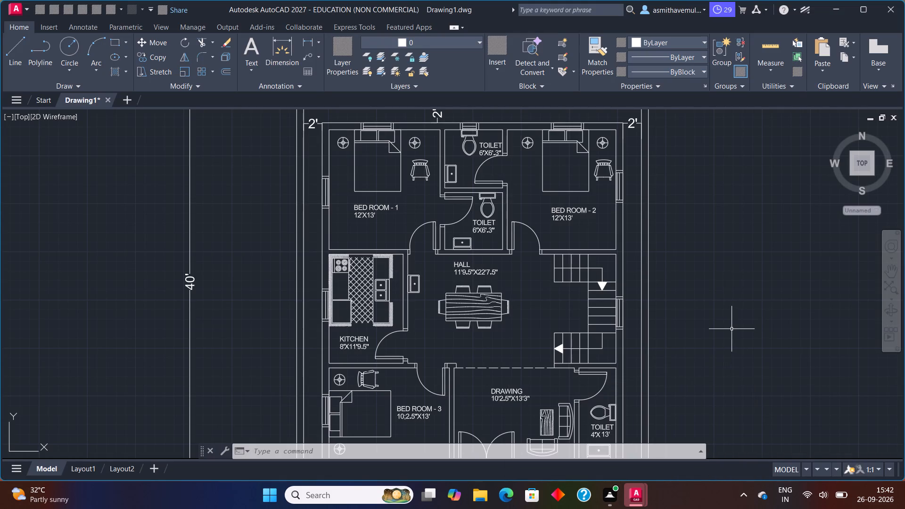
Erase the mistyped size label 10;2.5"X13' beneath the BED ROOM - 3 name.
scroll(653, 324, down, 2)
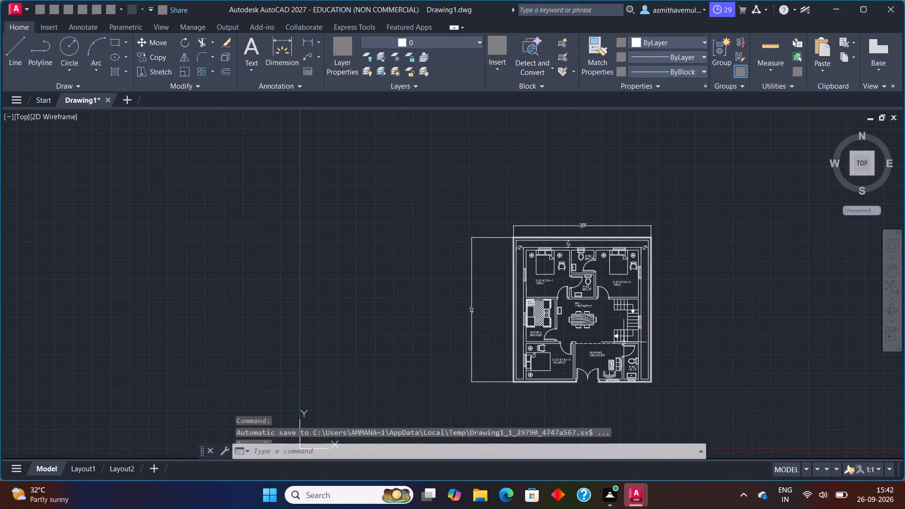
scroll(610, 338, up, 1)
middle_drag(591, 328, 526, 292)
scroll(511, 306, up, 1)
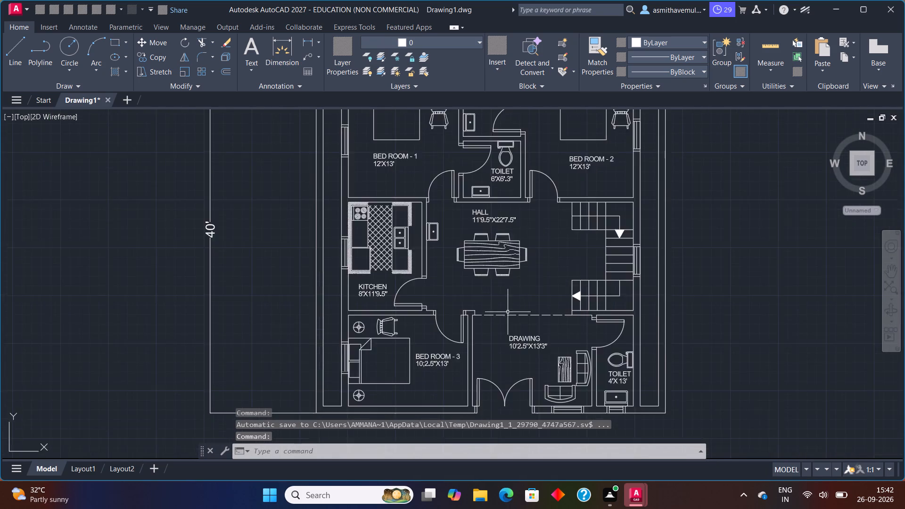
scroll(508, 314, up, 2)
middle_drag(467, 370, 559, 260)
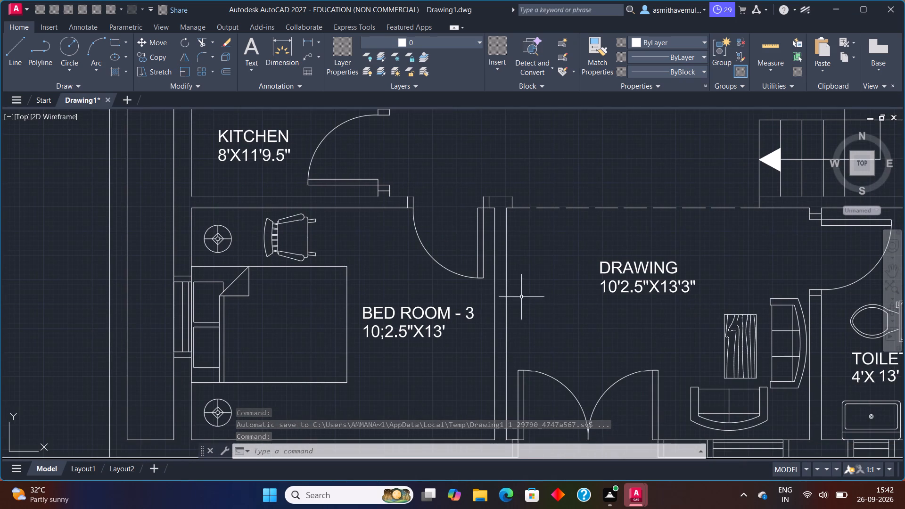
scroll(453, 328, up, 1)
scroll(453, 328, down, 1)
middle_drag(439, 334, 484, 290)
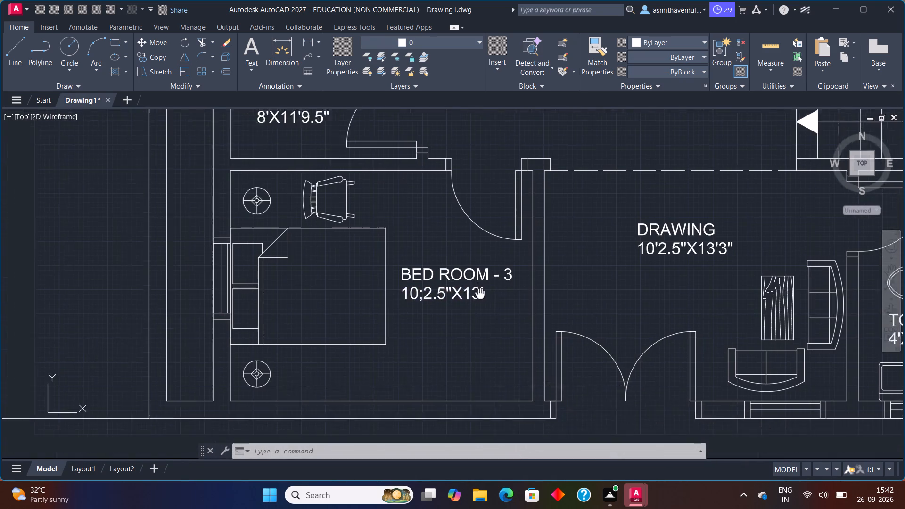
middle_drag(484, 290, 512, 265)
scroll(482, 281, up, 2)
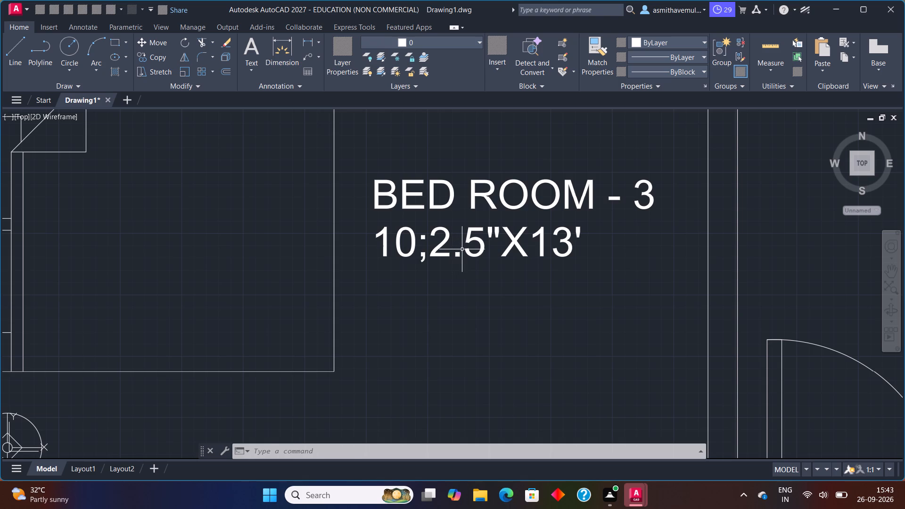
click(462, 250)
click(496, 252)
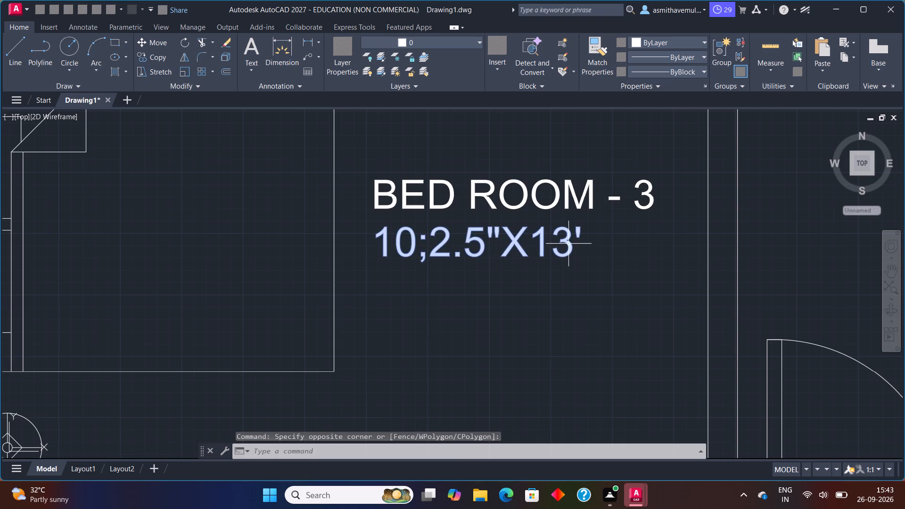
drag(486, 238, 449, 265)
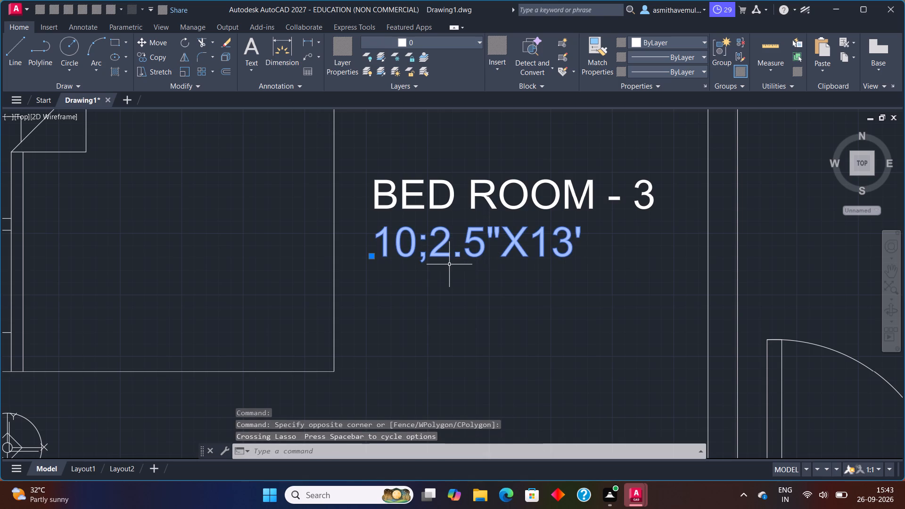
key(Delete)
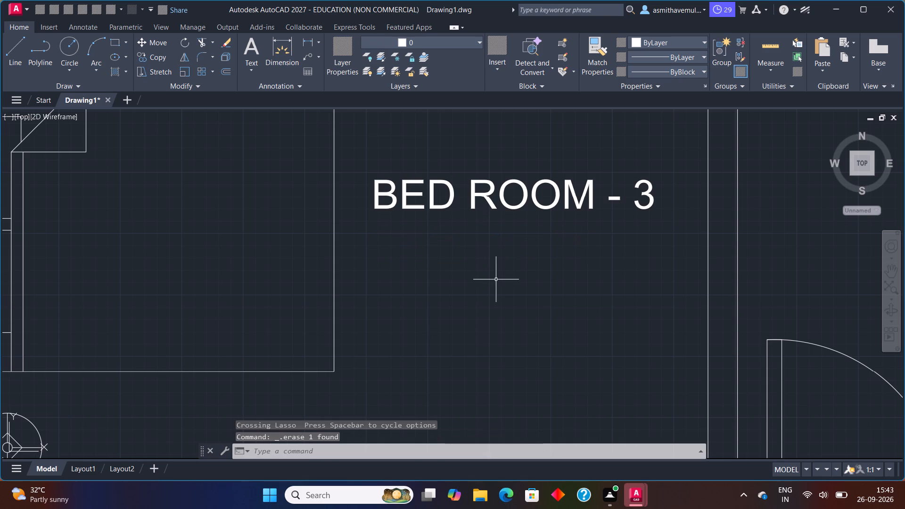
Add single-line text 1O'2.5"X13' beneath the BED ROOM - 3 name, with 6" height and 0 rotation.
text(TEXT)
key(Return)
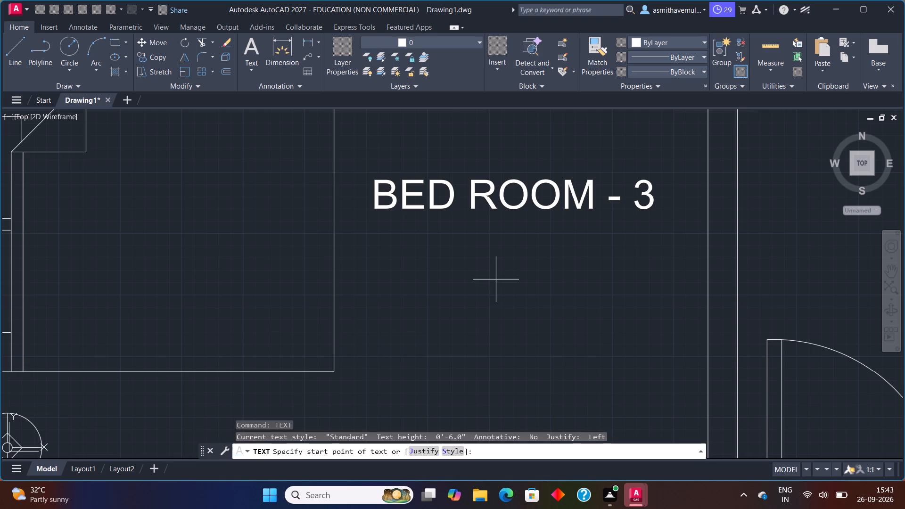
click(496, 280)
click(498, 293)
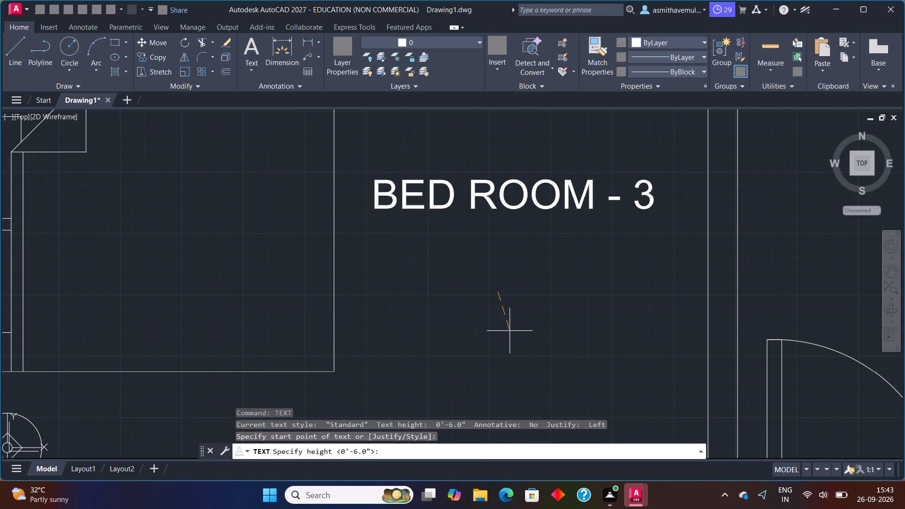
key(6)
key(shift+quotedbl)
key(Return)
key(0)
key(Return)
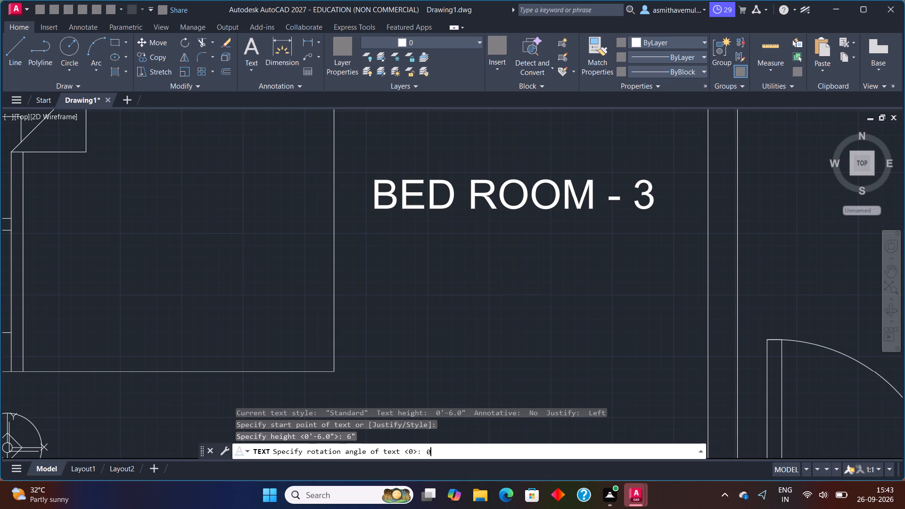
click(422, 259)
click(419, 268)
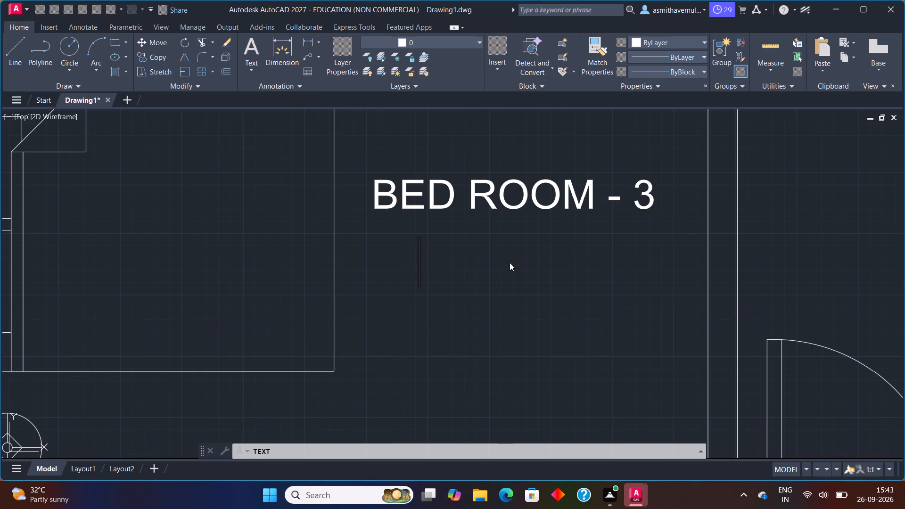
key(1)
text(O')
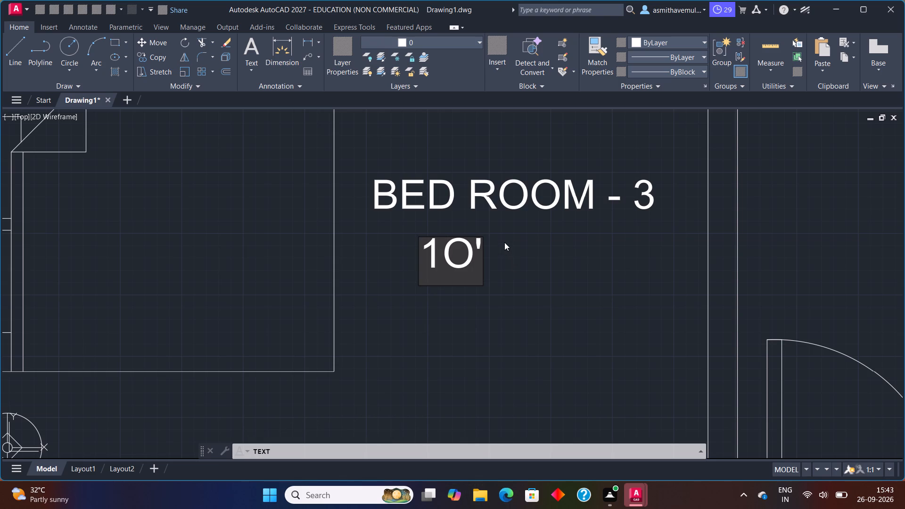
text(2.5)
key(shift+quotedbl)
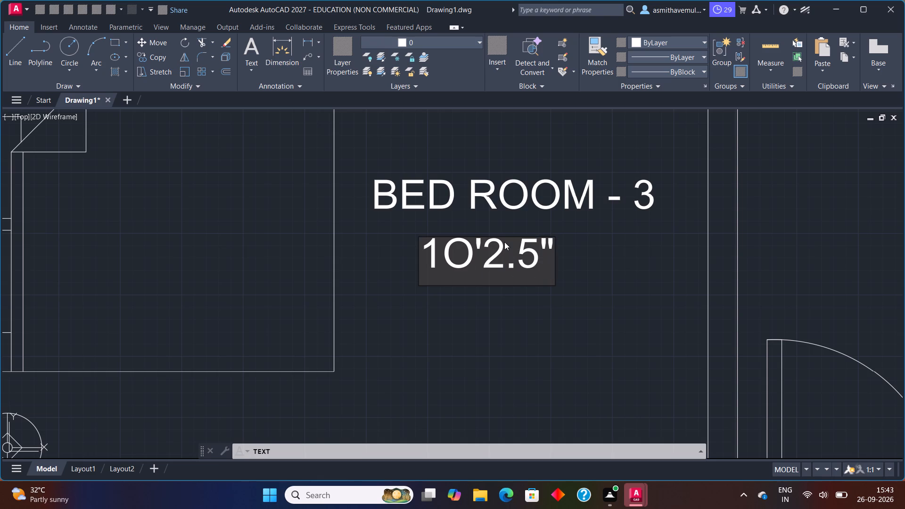
key(x)
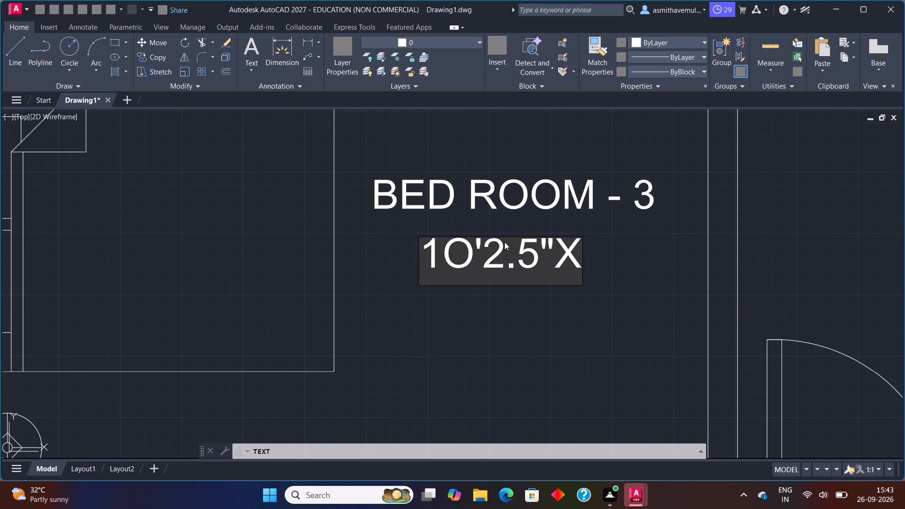
text(13')
click(555, 342)
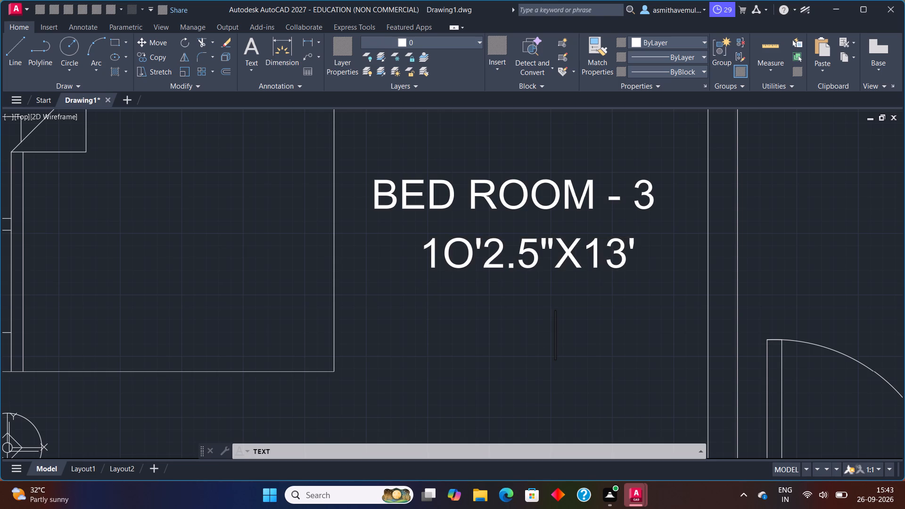
key(Return)
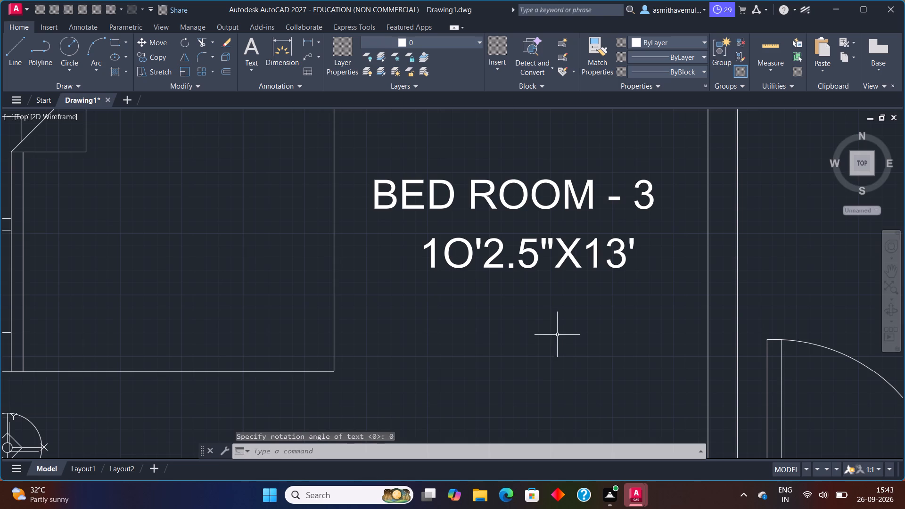
Examine the name and size labels of the drawing room, its adjoining toilet, the kitchen and the hall for typing errors.
scroll(569, 328, down, 3)
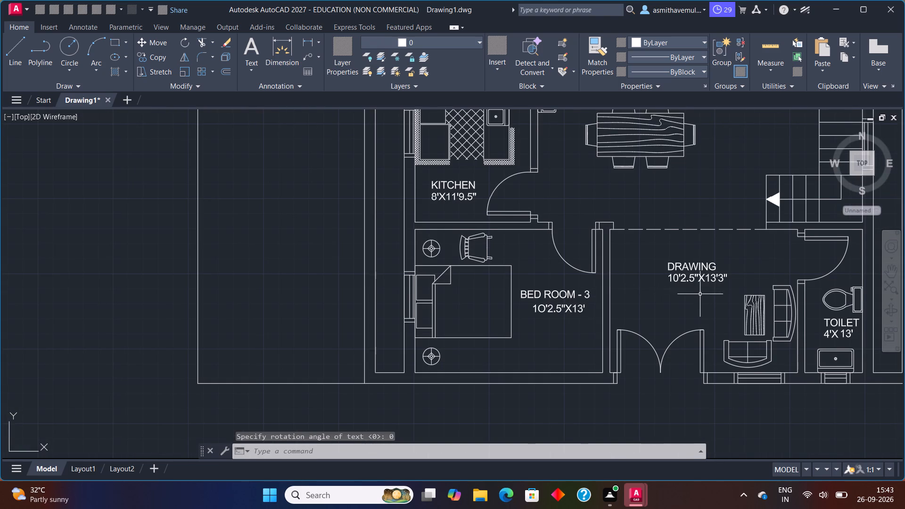
middle_drag(699, 294, 518, 286)
scroll(503, 278, up, 3)
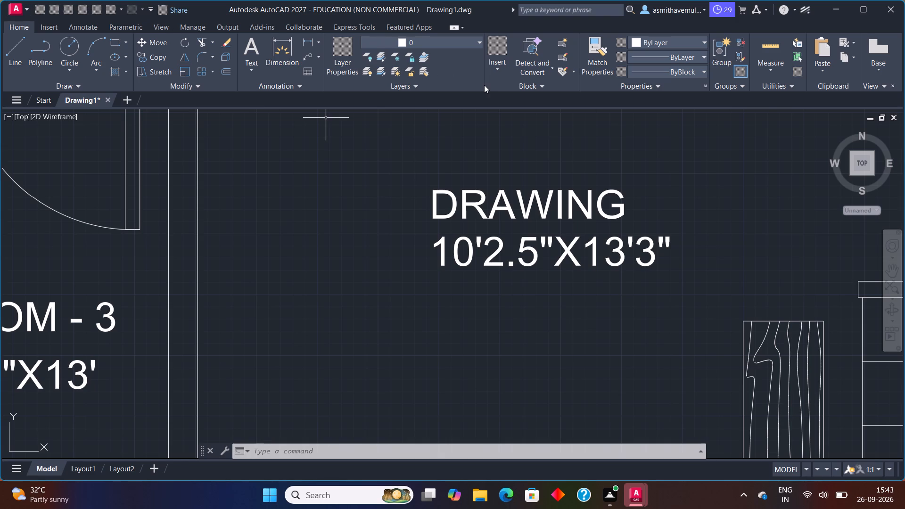
scroll(478, 86, down, 2)
middle_drag(669, 320, 432, 304)
scroll(625, 302, down, 1)
middle_drag(606, 327, 324, 267)
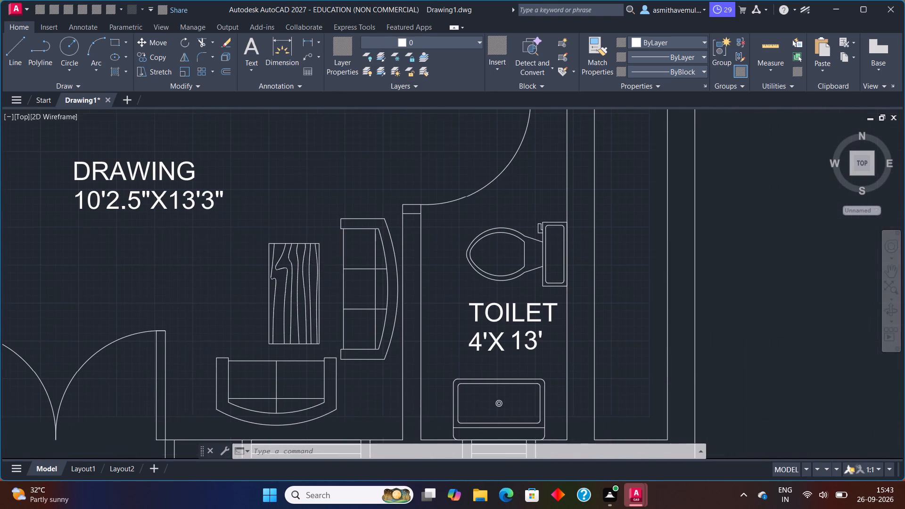
scroll(518, 318, up, 1)
scroll(533, 300, down, 1)
middle_drag(531, 286, 513, 382)
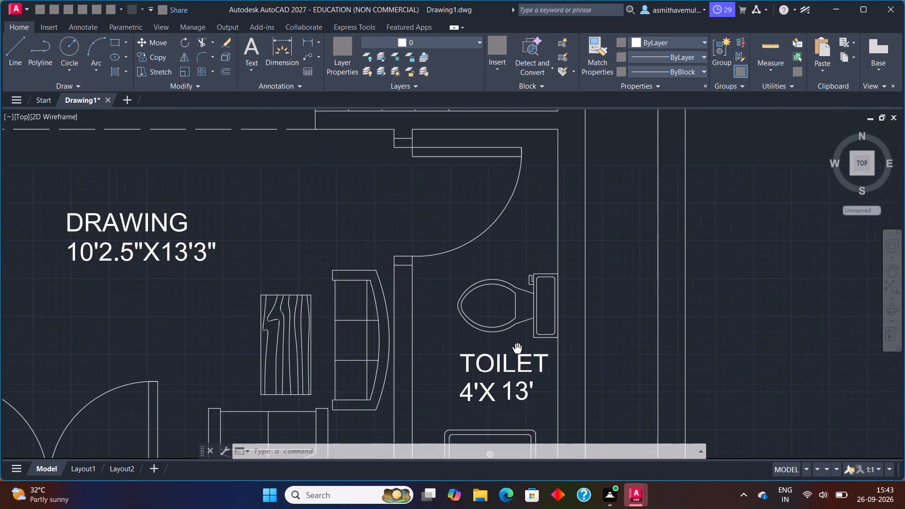
middle_drag(513, 382, 511, 435)
scroll(379, 338, down, 1)
middle_drag(296, 323, 705, 414)
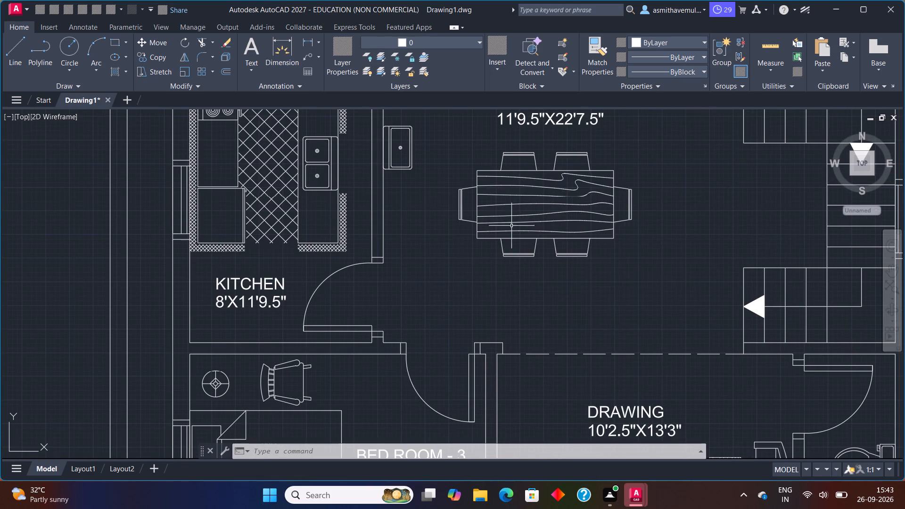
middle_drag(573, 212, 542, 342)
scroll(517, 215, up, 2)
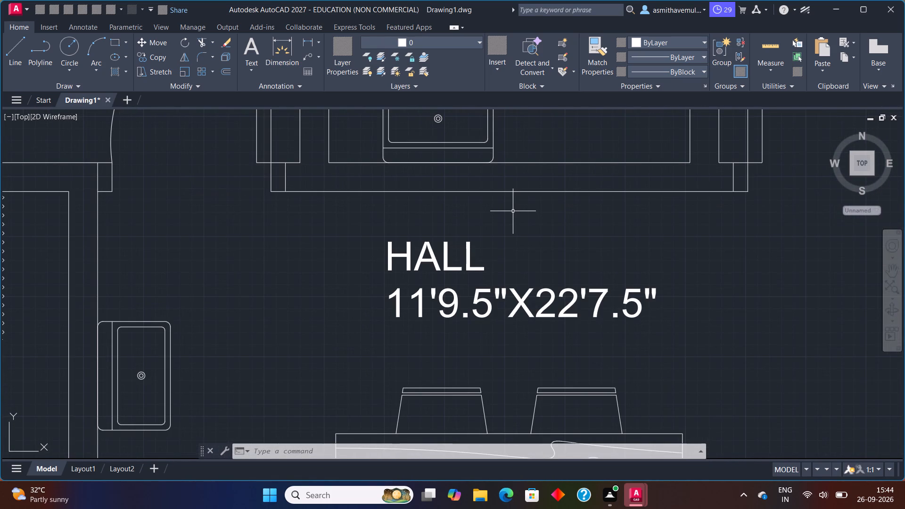
scroll(565, 231, down, 1)
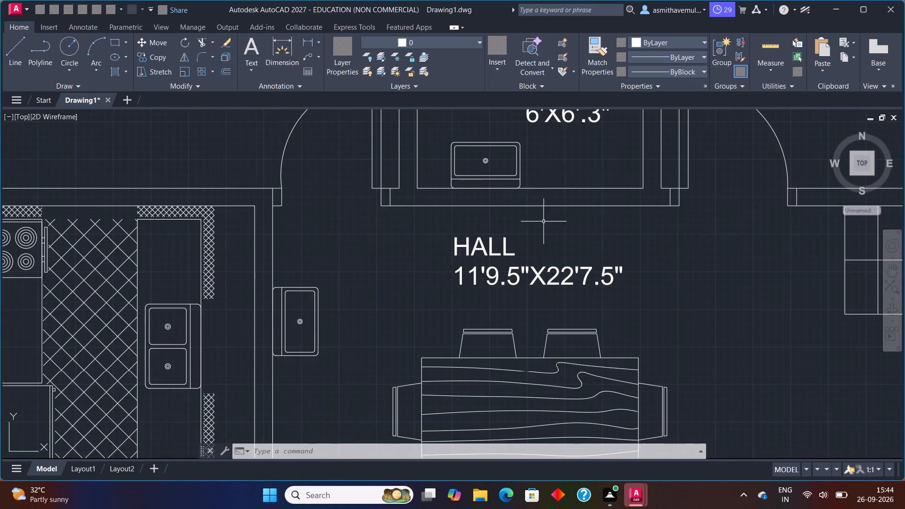
Erase the mistyped size label 6'X6'.3" beneath the TOILET name in the toilet just north of the hall.
middle_drag(508, 209, 501, 310)
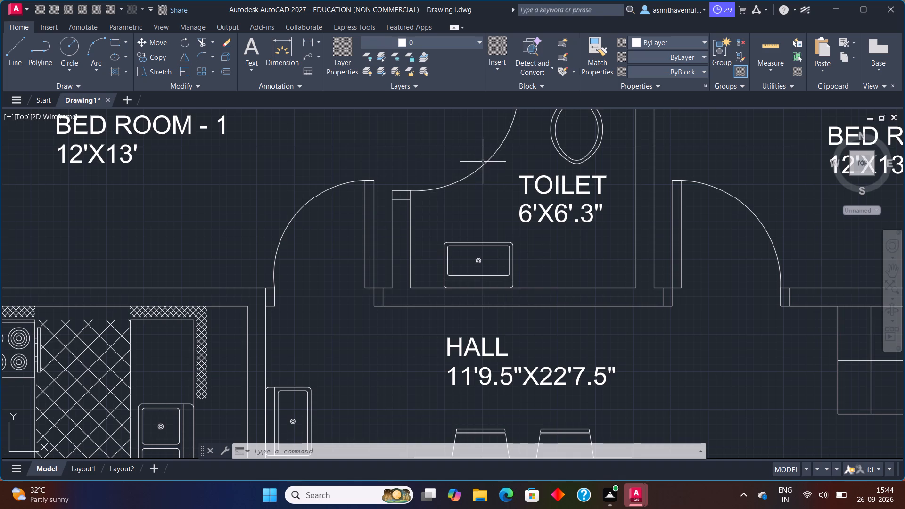
click(553, 210)
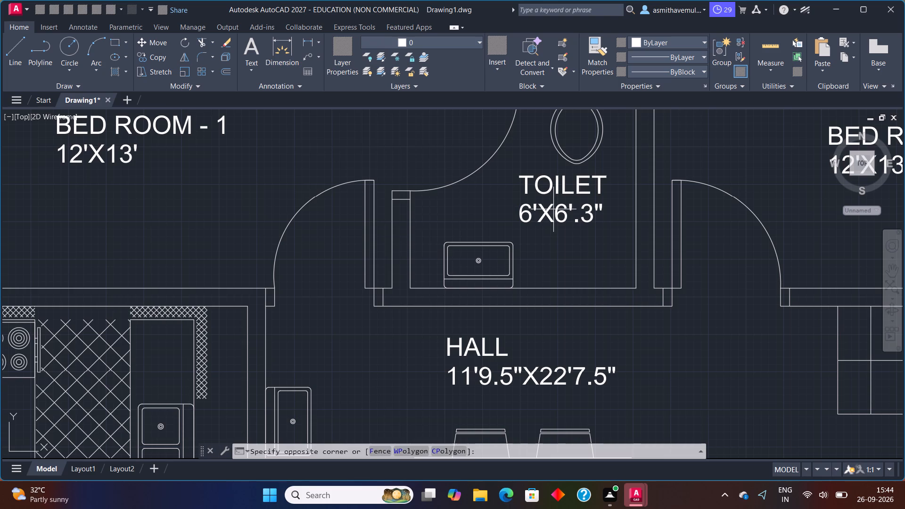
click(553, 210)
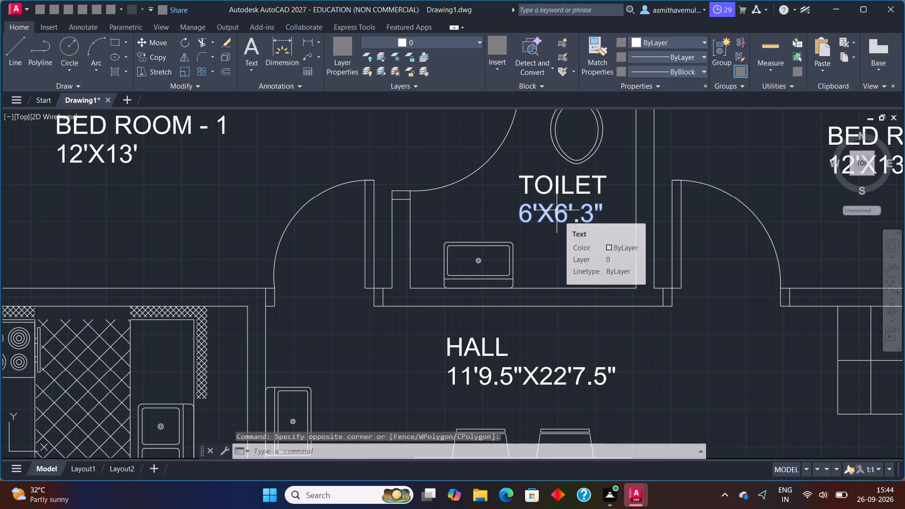
key(Delete)
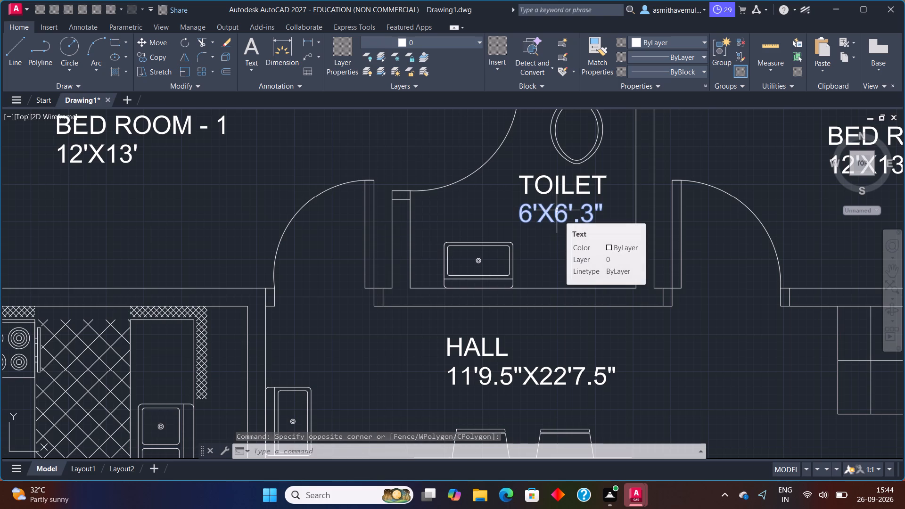
click(571, 215)
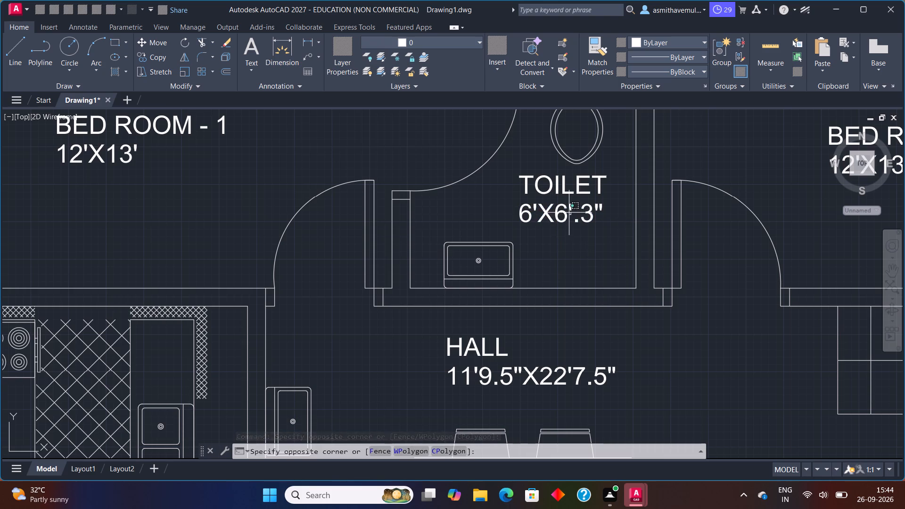
click(569, 213)
drag(571, 207, 543, 208)
key(Delete)
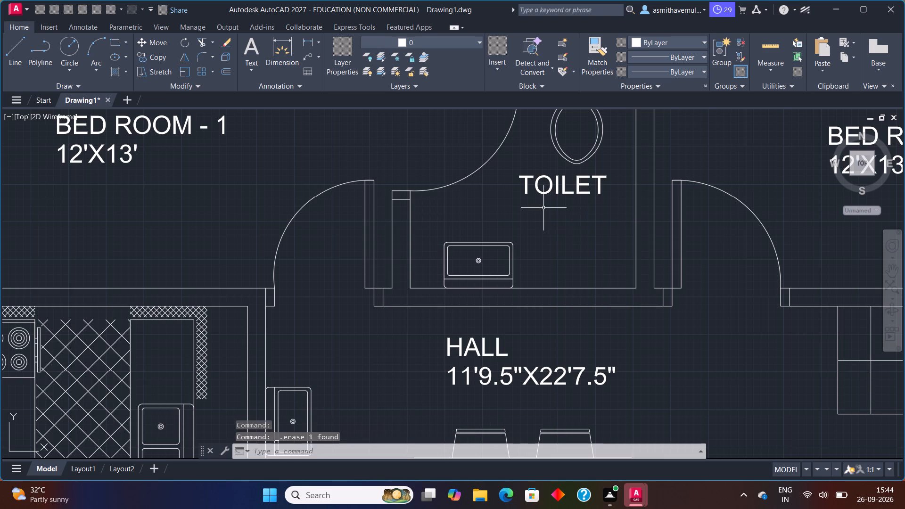
Add single-line text beginning 6'3"X beneath the TOILET name north of the hall, with 6" height and 0 rotation.
text(TEXT)
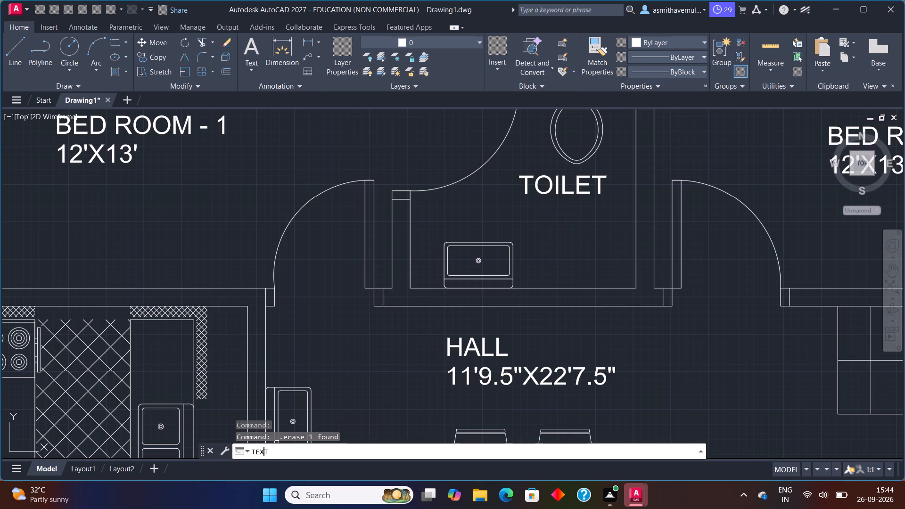
key(Return)
click(543, 208)
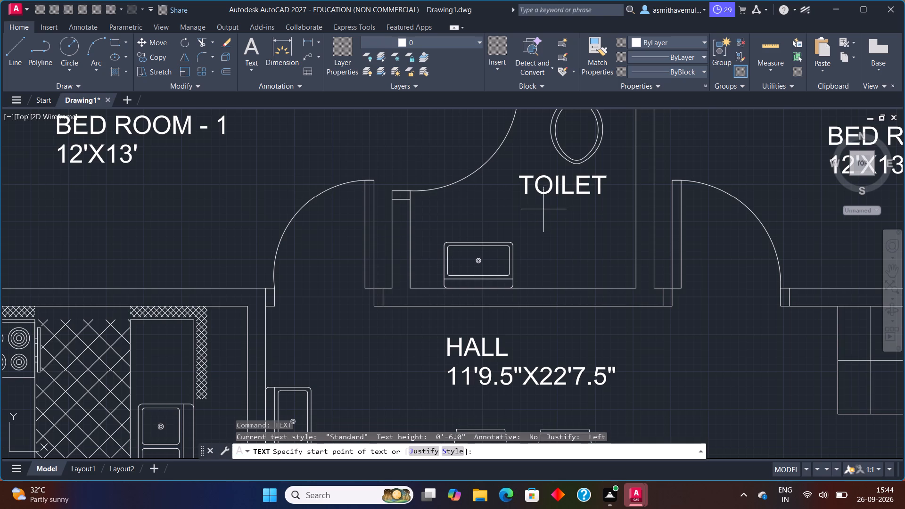
click(559, 225)
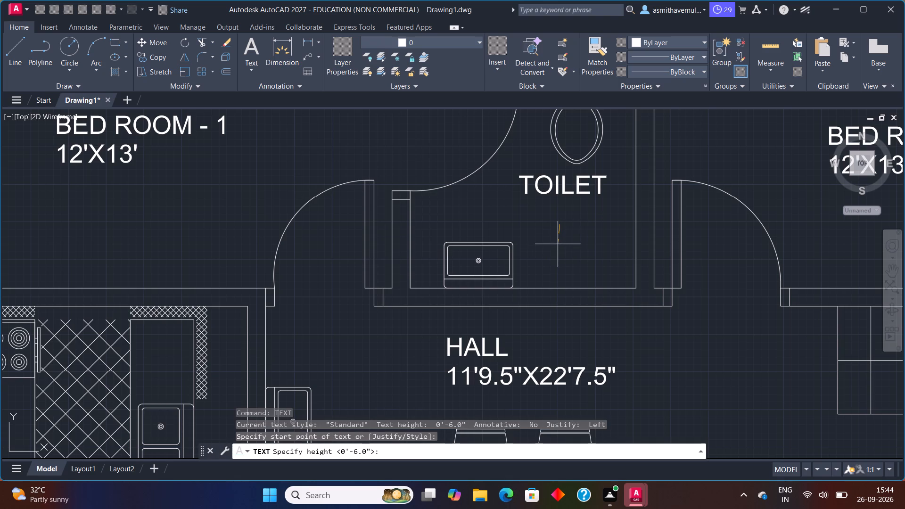
key(6)
key(shift+quotedbl)
key(Return)
key(0)
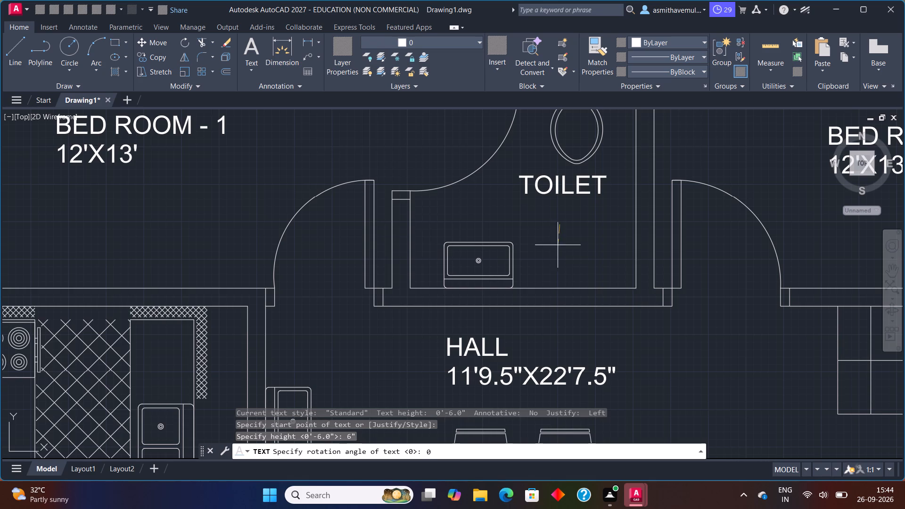
key(Return)
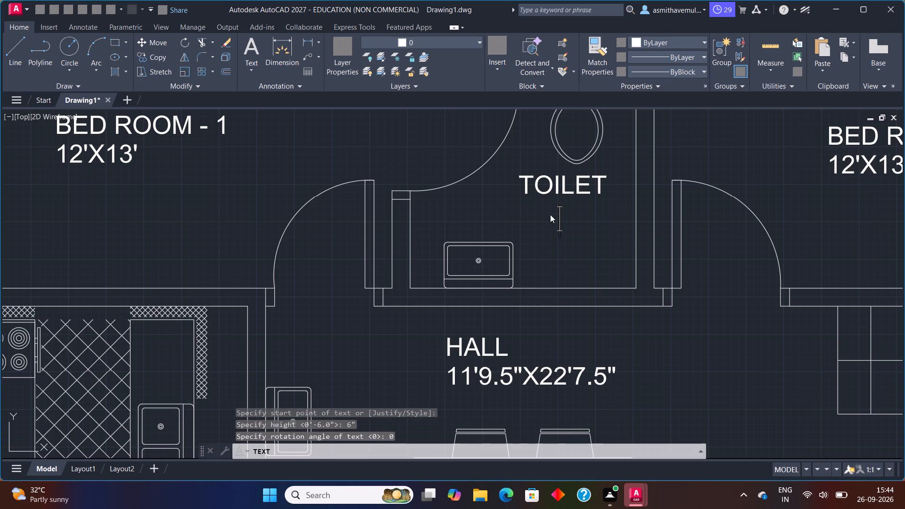
click(535, 214)
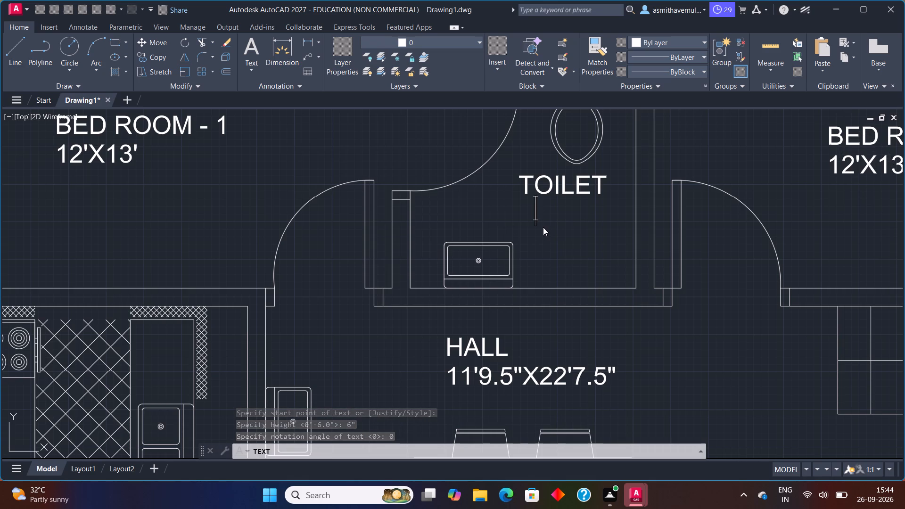
click(540, 226)
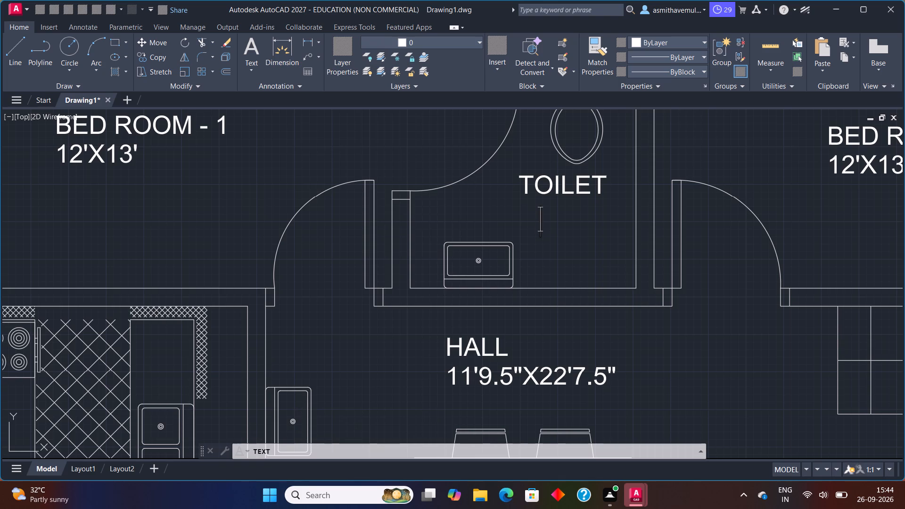
click(529, 224)
text(6'3)
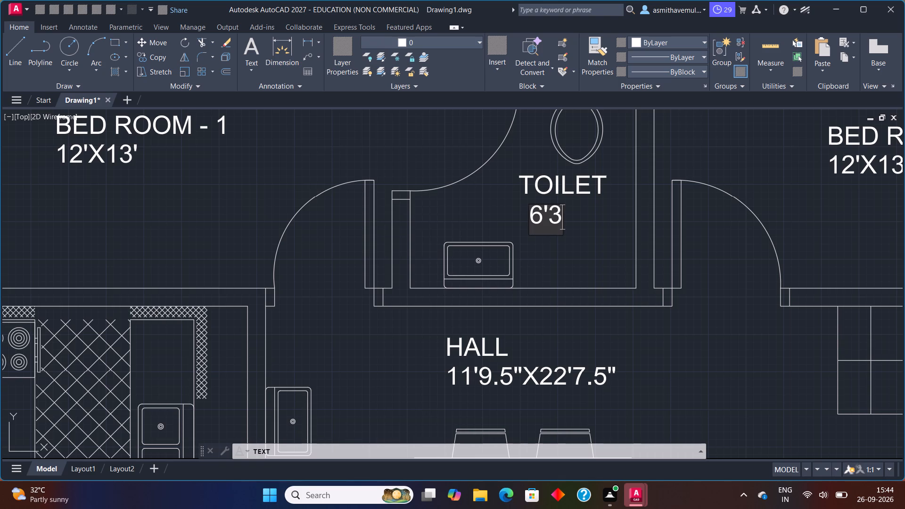
key(shift+quotedbl)
key(x)
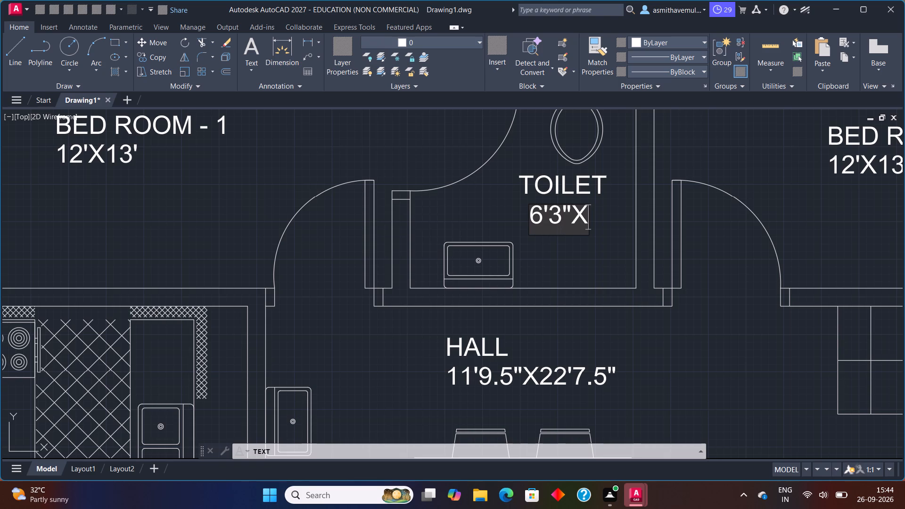
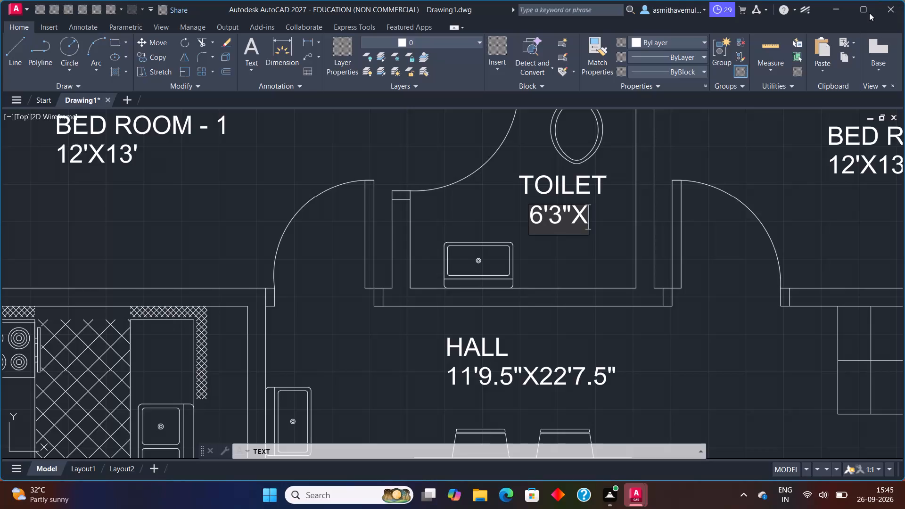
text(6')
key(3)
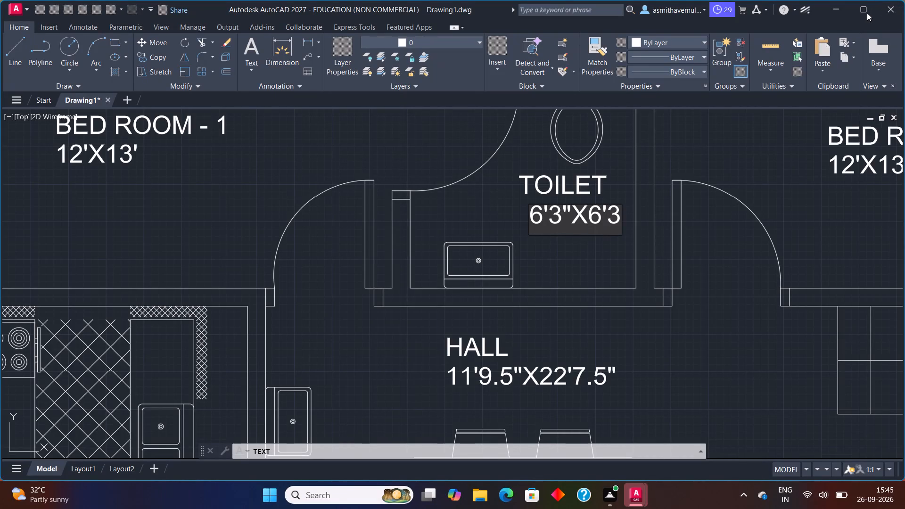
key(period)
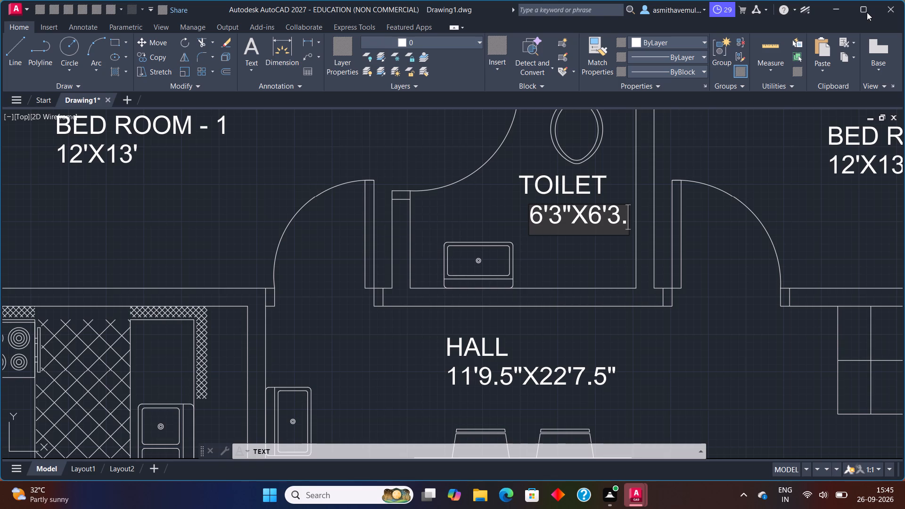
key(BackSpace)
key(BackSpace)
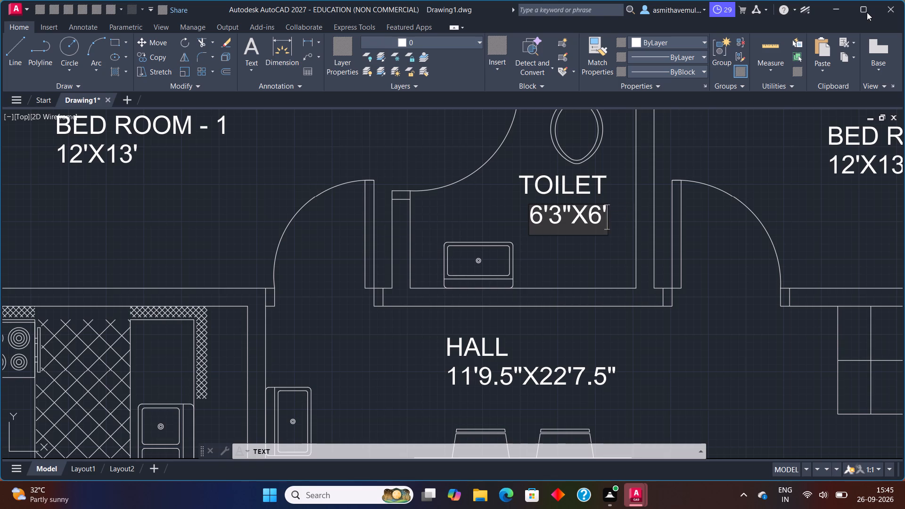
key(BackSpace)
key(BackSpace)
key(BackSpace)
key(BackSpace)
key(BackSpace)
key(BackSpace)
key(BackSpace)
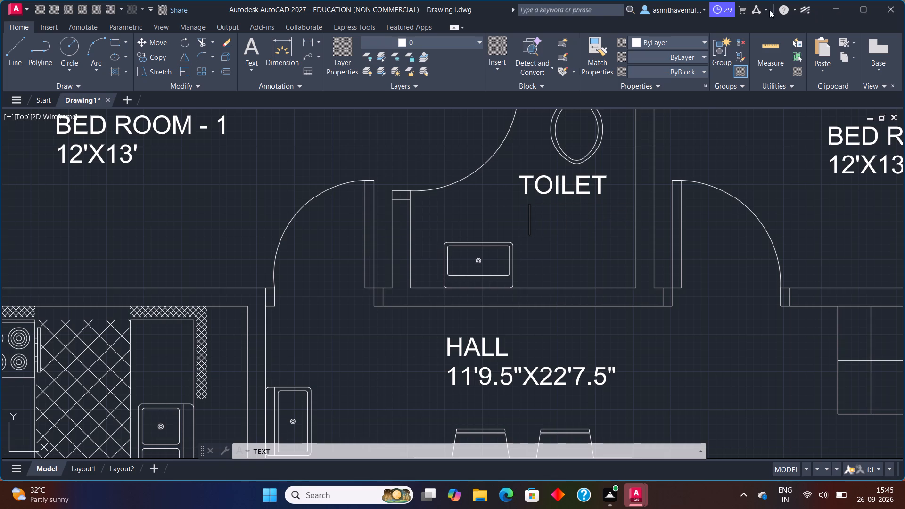
Place the size label 6'3"X6'3.5" closer beneath the TOILET name in the toilet just north of the hall.
click(516, 226)
key(6)
key(apostrophe)
key(3)
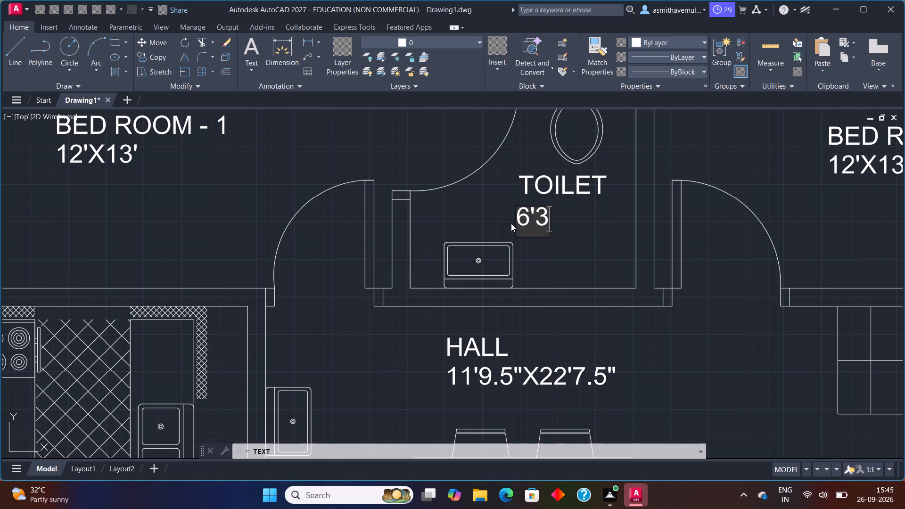
key(shift+quotedbl)
key(x)
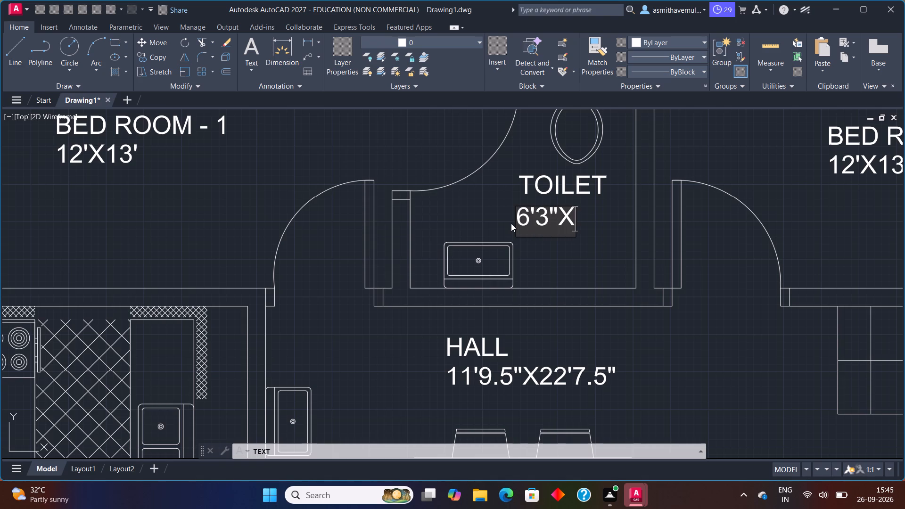
text(6')
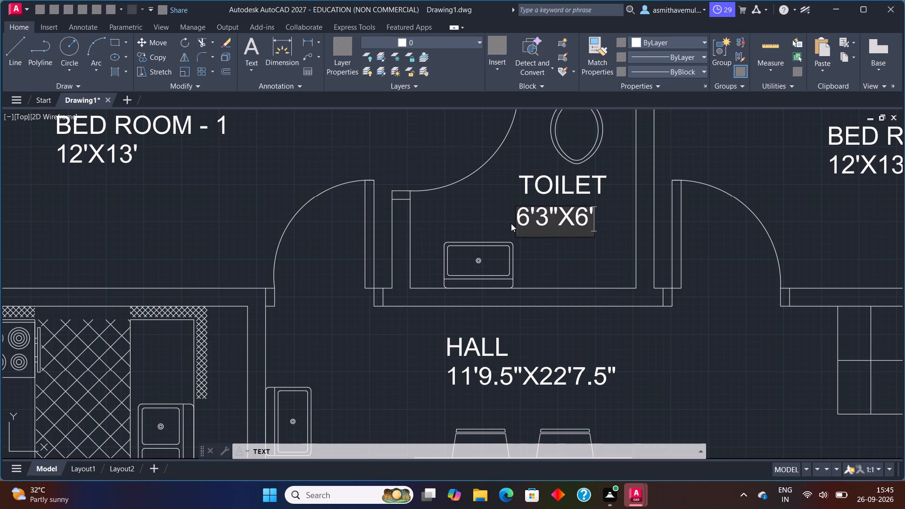
text(3.5)
key(shift+quotedbl)
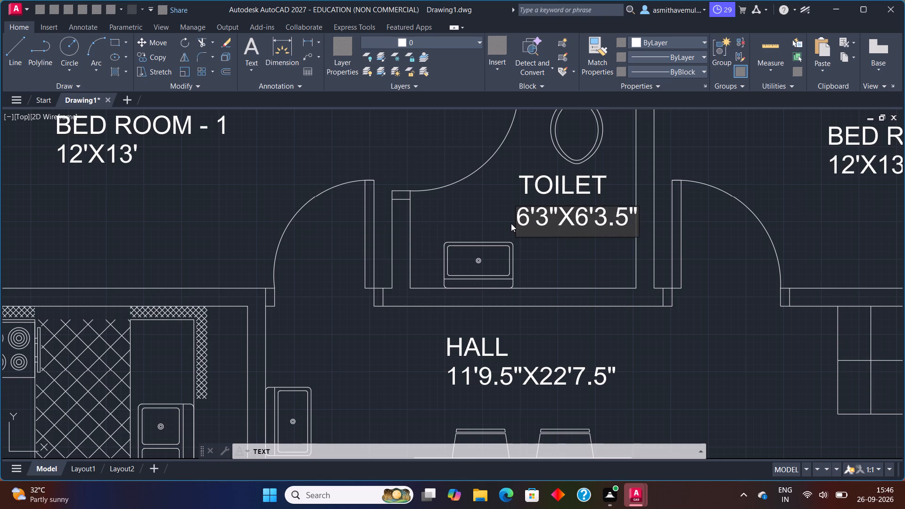
Erase the mistyped size label 6'X6'.3" beneath the TOILET name in the northern toilet beside Bed Room - 2.
scroll(570, 157, down, 1)
middle_drag(576, 148, 530, 288)
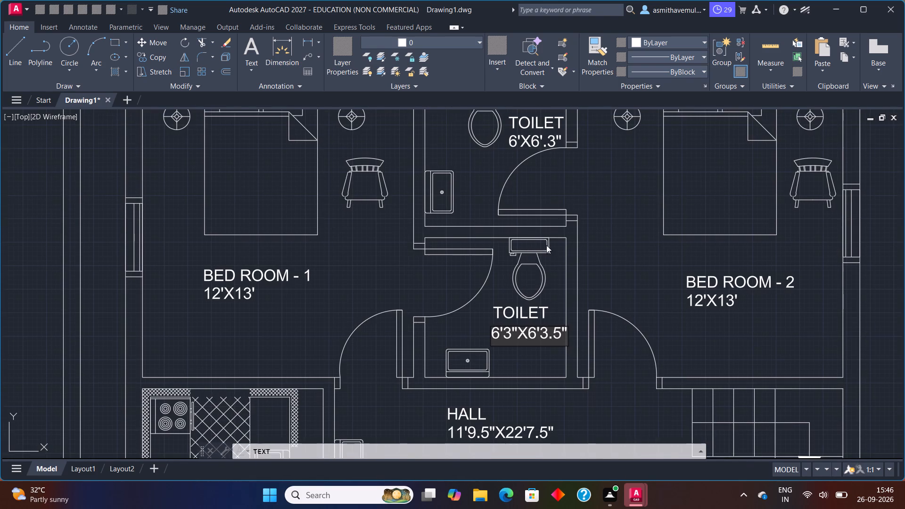
click(552, 142)
click(560, 139)
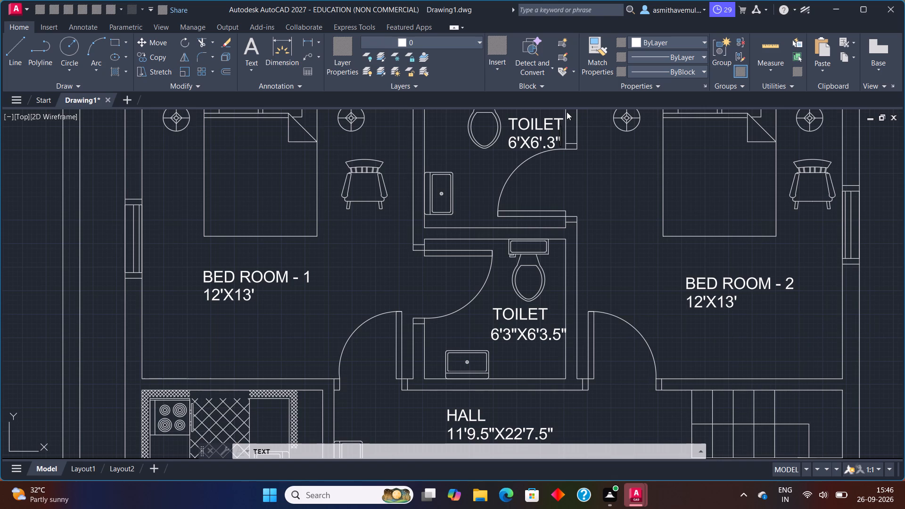
click(581, 162)
click(558, 142)
click(540, 139)
click(602, 189)
scroll(556, 132, up, 1)
middle_drag(543, 131, 543, 140)
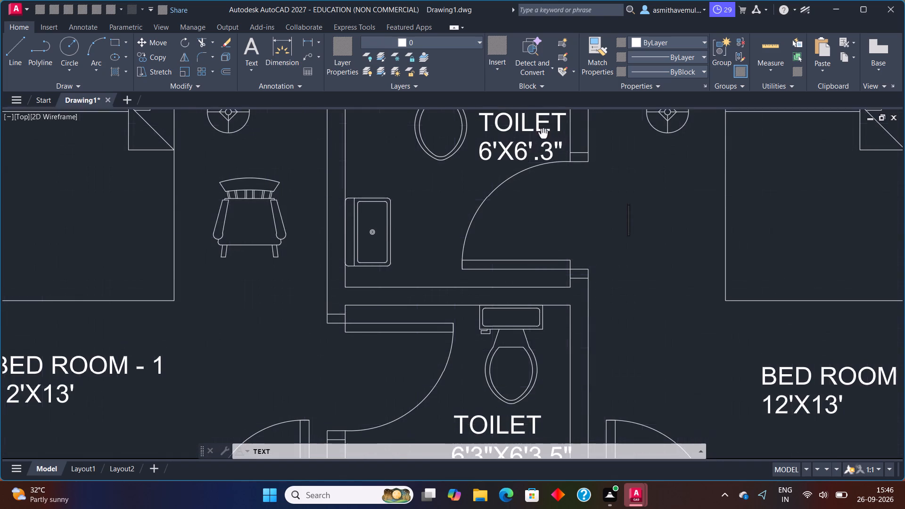
middle_drag(543, 140, 539, 174)
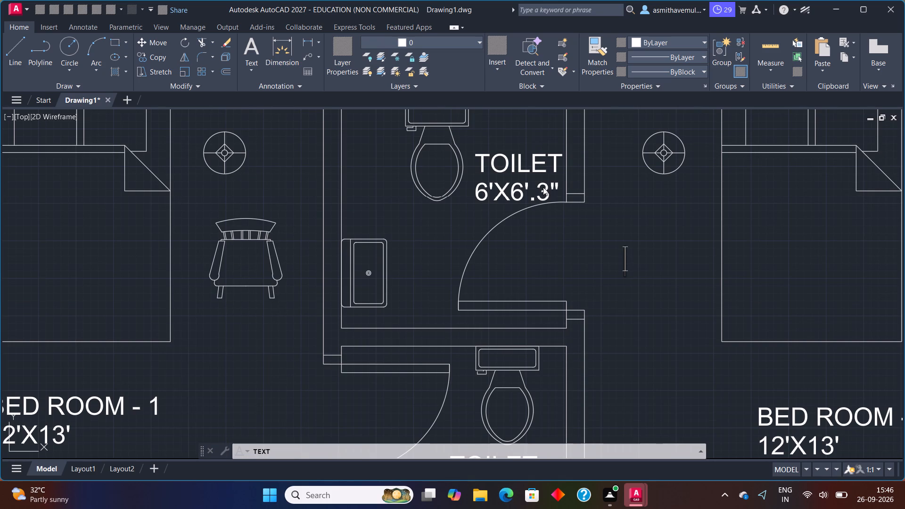
key(Return)
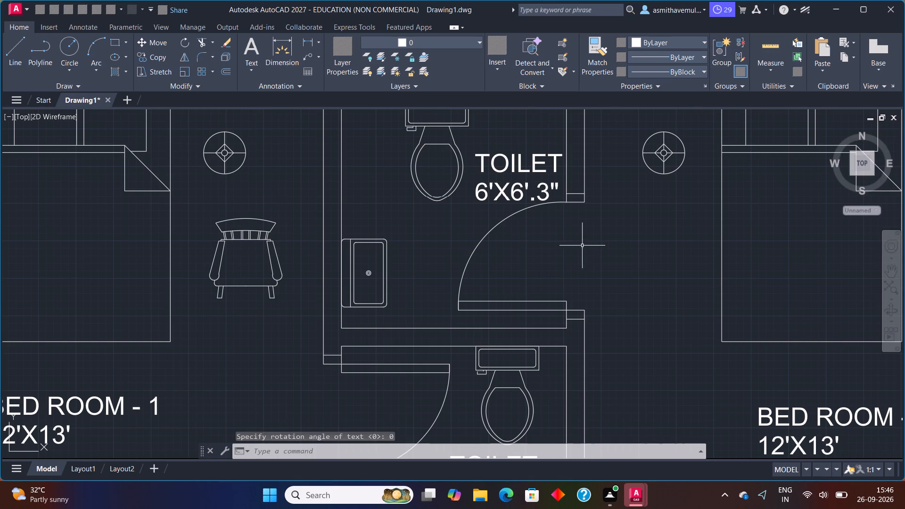
click(550, 194)
key(Delete)
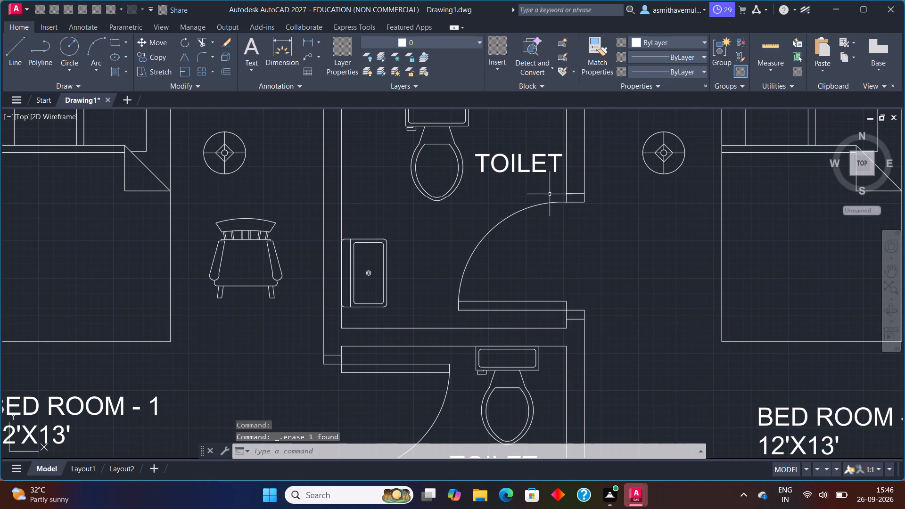
Start a single-line text near the northern toilet with 6" height and 0 rotation.
text(TEXT)
key(Return)
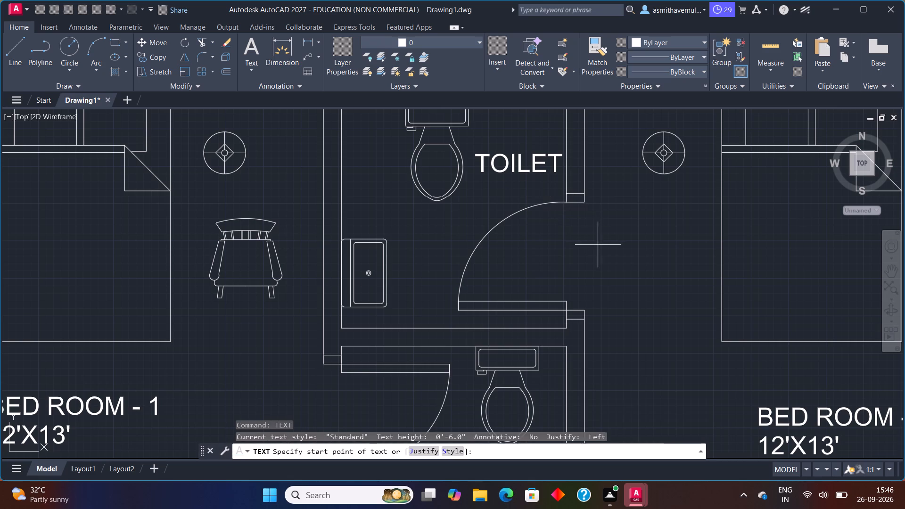
click(598, 227)
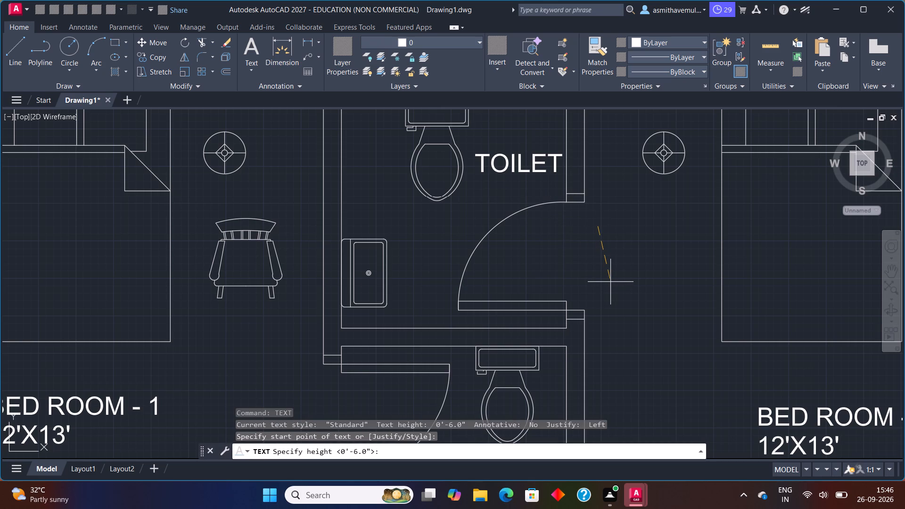
text(6")
key(Return)
key(0)
key(Return)
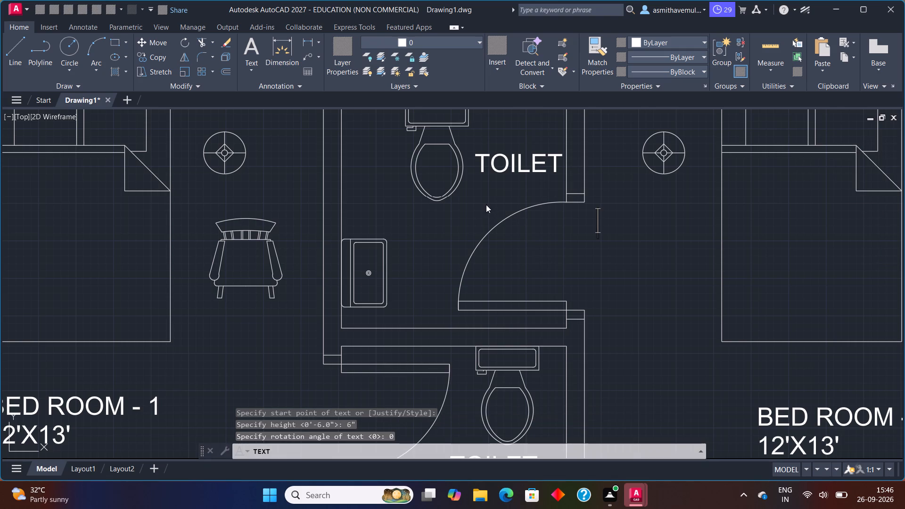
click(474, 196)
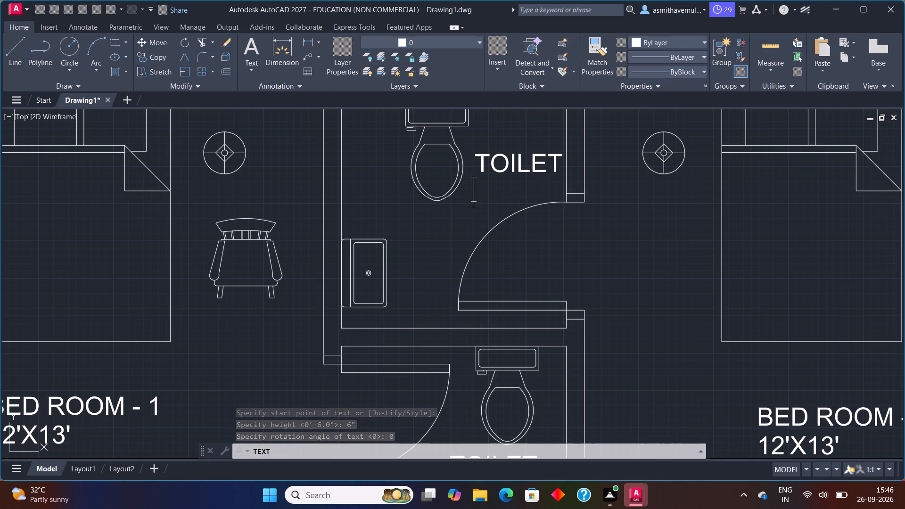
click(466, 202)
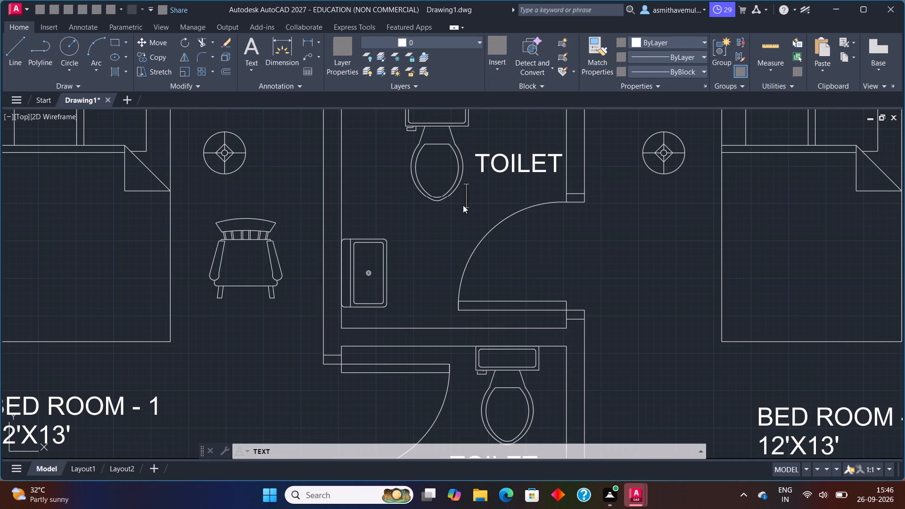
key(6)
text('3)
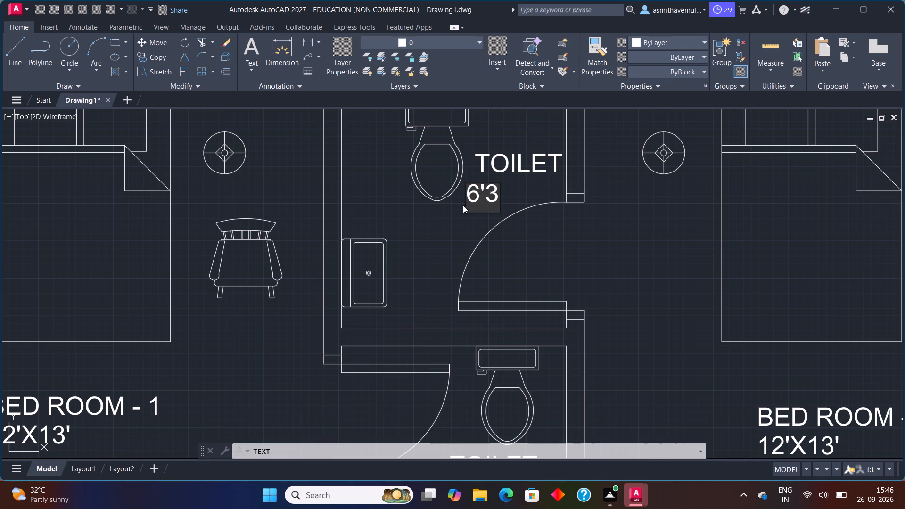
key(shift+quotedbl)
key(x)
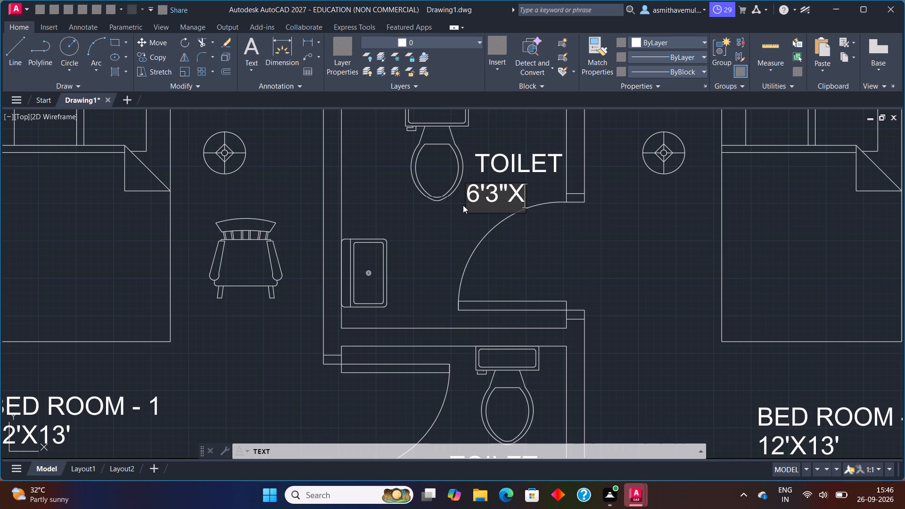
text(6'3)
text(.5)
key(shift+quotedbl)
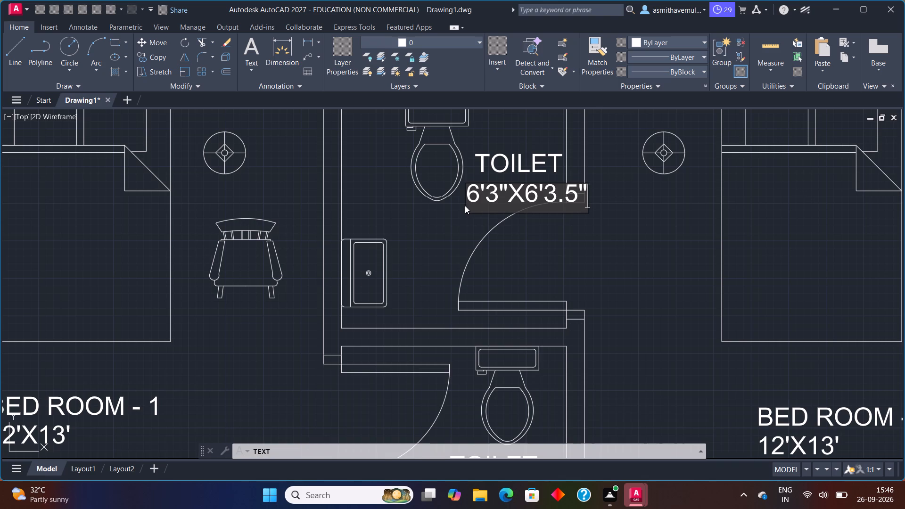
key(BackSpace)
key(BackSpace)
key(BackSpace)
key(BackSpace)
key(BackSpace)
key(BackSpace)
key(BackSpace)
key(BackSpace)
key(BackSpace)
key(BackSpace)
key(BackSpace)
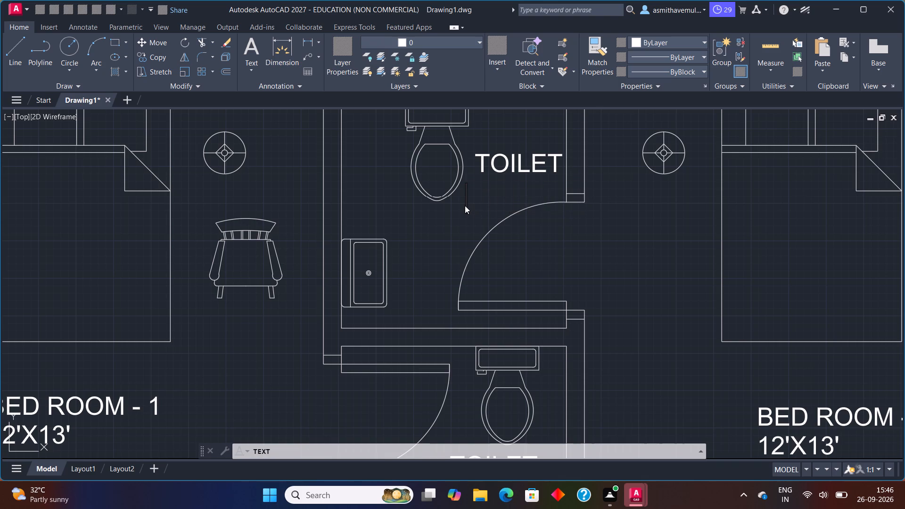
Place the size label 6'3"X6'3.5" beneath the TOILET name in the northern toilet, clear of the side wall, and finish the text.
click(409, 224)
key(6)
key(apostrophe)
key(3)
key(shift+quotedbl)
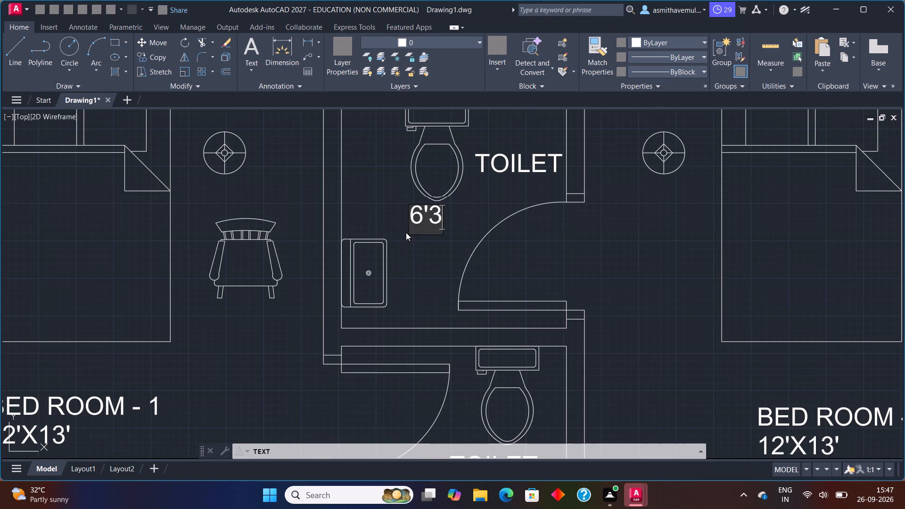
key(x)
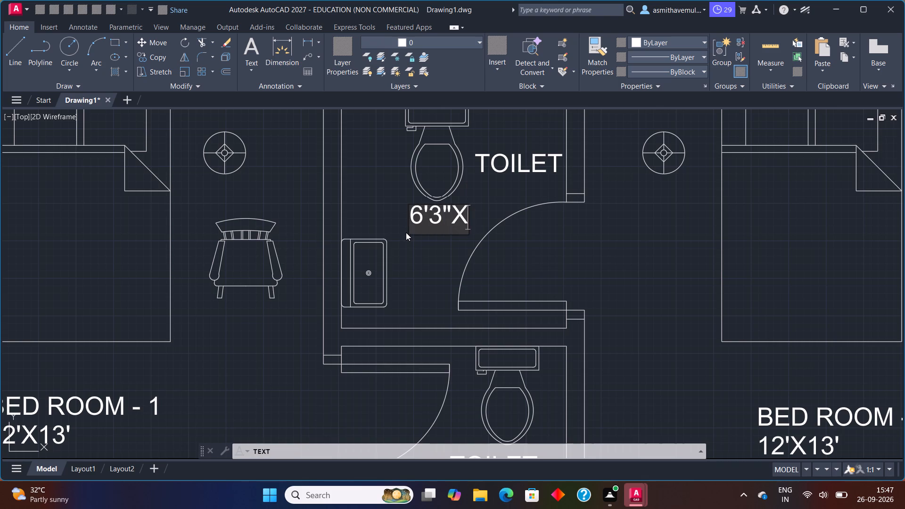
key(8)
key(BackSpace)
text(6'3.5)
key(shift+quotedbl)
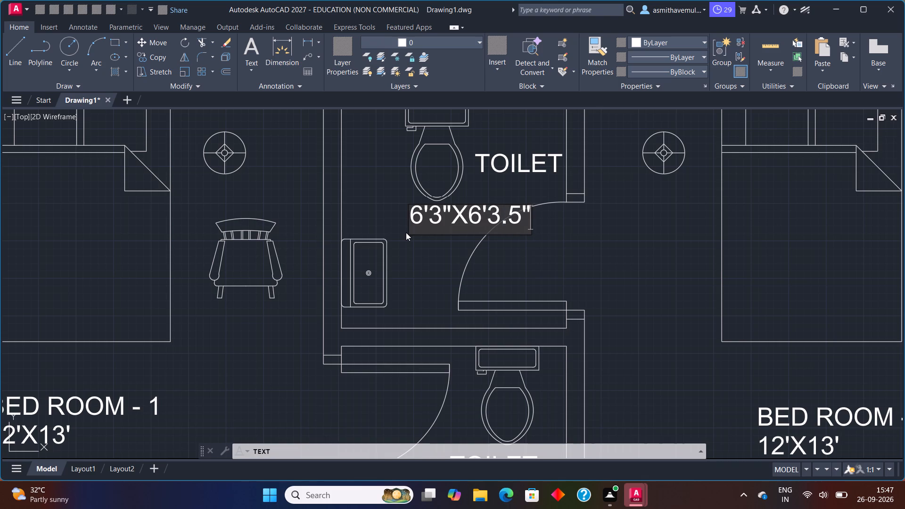
click(600, 266)
key(Delete)
key(Return)
key(backslash)
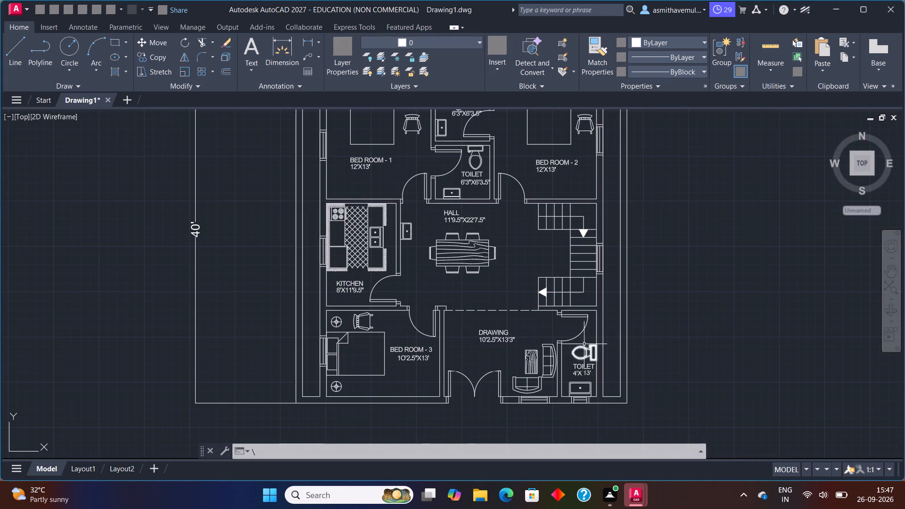
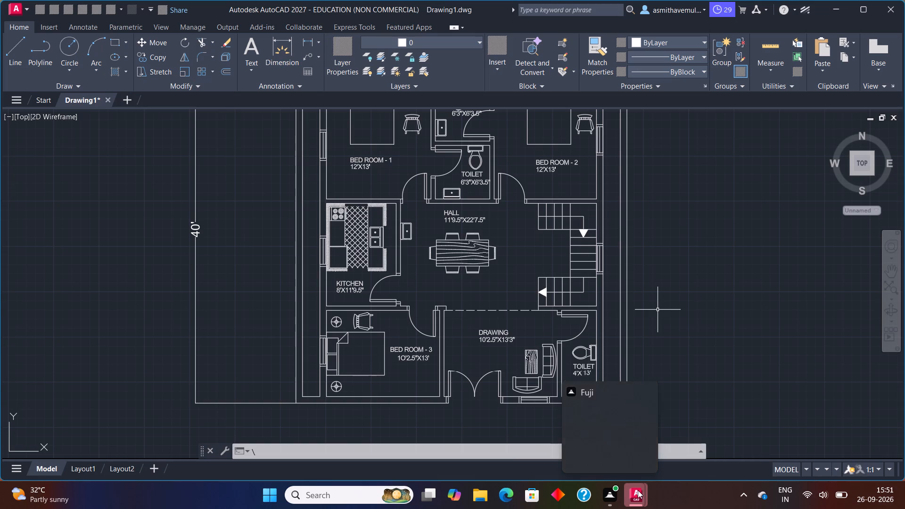
Examine the floor plan's rooms and furniture, including the drawing room, stairs, toilets and bedrooms.
scroll(724, 336, down, 2)
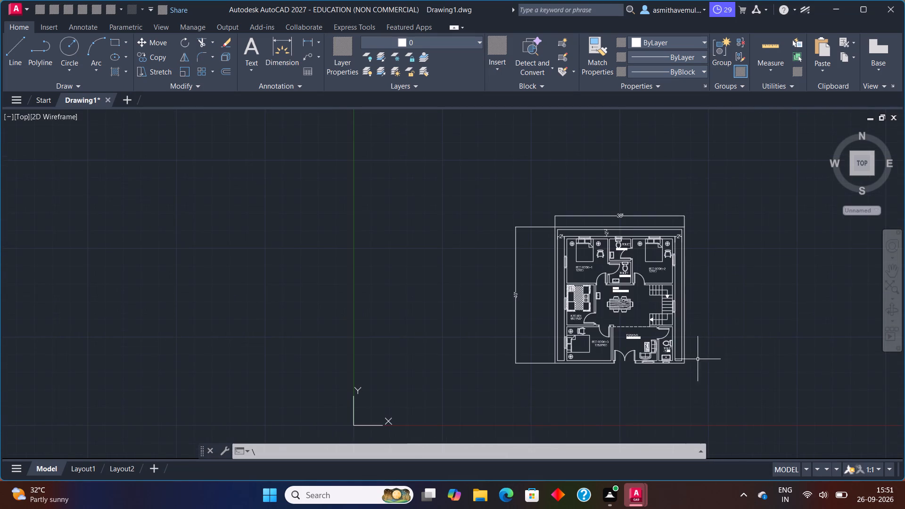
scroll(575, 337, up, 2)
middle_drag(676, 301, 572, 303)
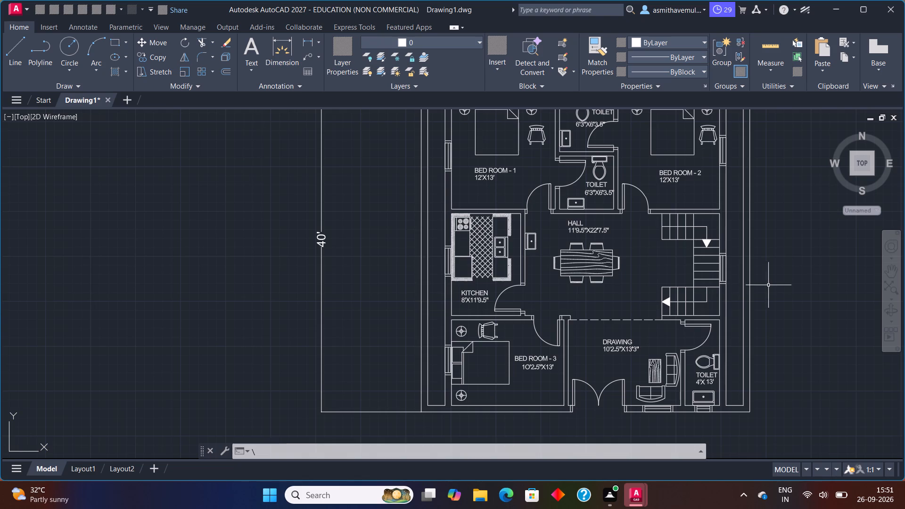
scroll(711, 287, up, 1)
middle_drag(683, 310, 665, 212)
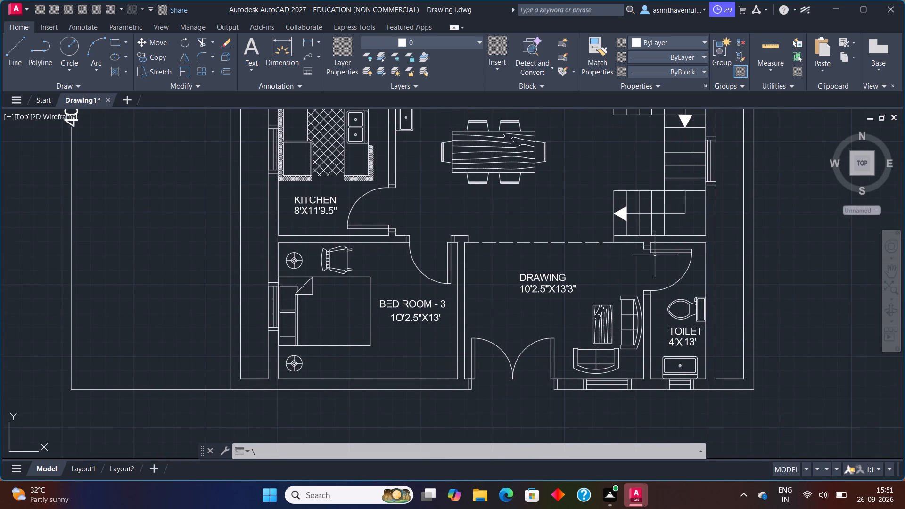
scroll(648, 262, up, 1)
scroll(648, 259, down, 1)
middle_drag(648, 251, 645, 372)
scroll(526, 224, up, 1)
scroll(525, 223, down, 3)
middle_drag(535, 240, 551, 321)
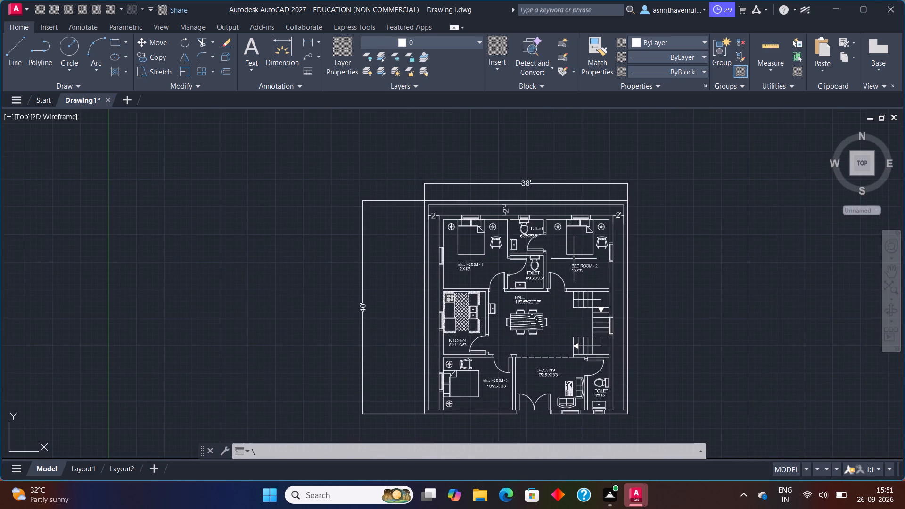
Move the Bed Room 2 chair from beside the window to the opposite side of the bed, near the toilet wall.
scroll(574, 258, up, 2)
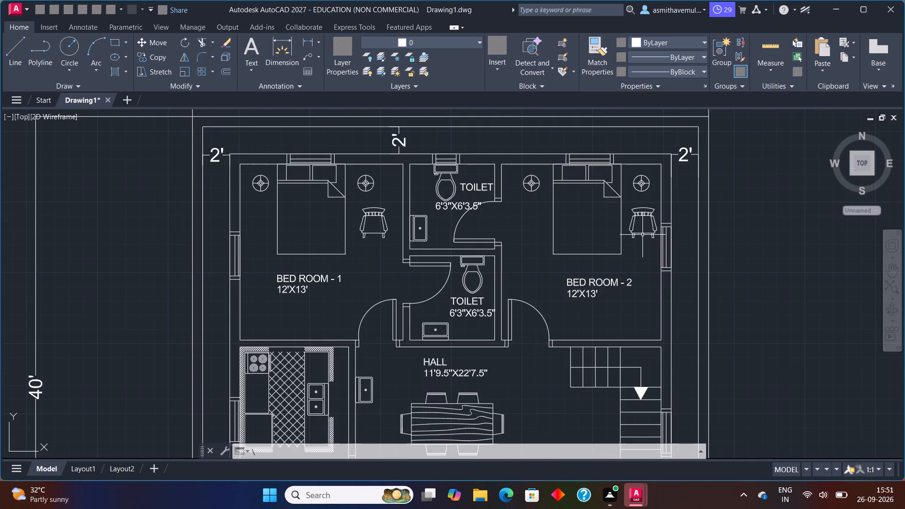
click(644, 233)
drag(642, 206, 632, 228)
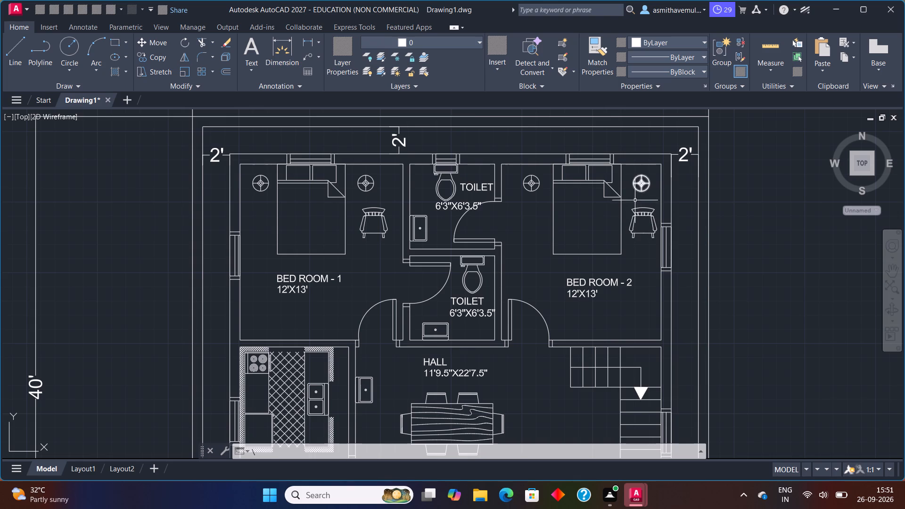
drag(650, 198, 639, 227)
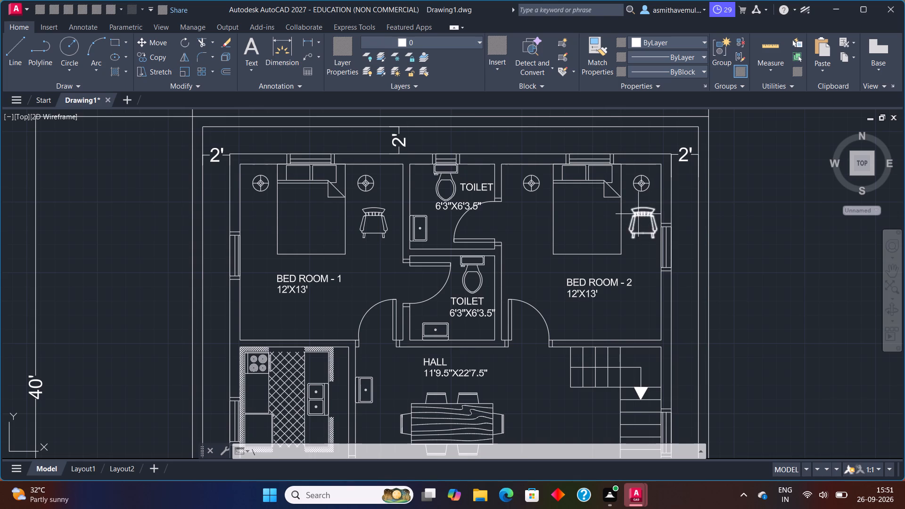
click(638, 213)
scroll(650, 220, up, 2)
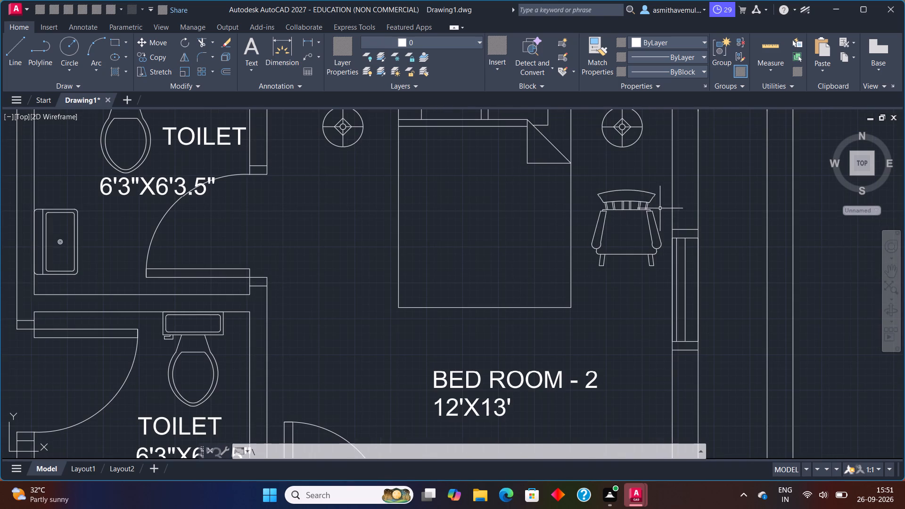
drag(659, 193, 624, 230)
drag(645, 186, 633, 249)
key(BackSpace)
click(652, 200)
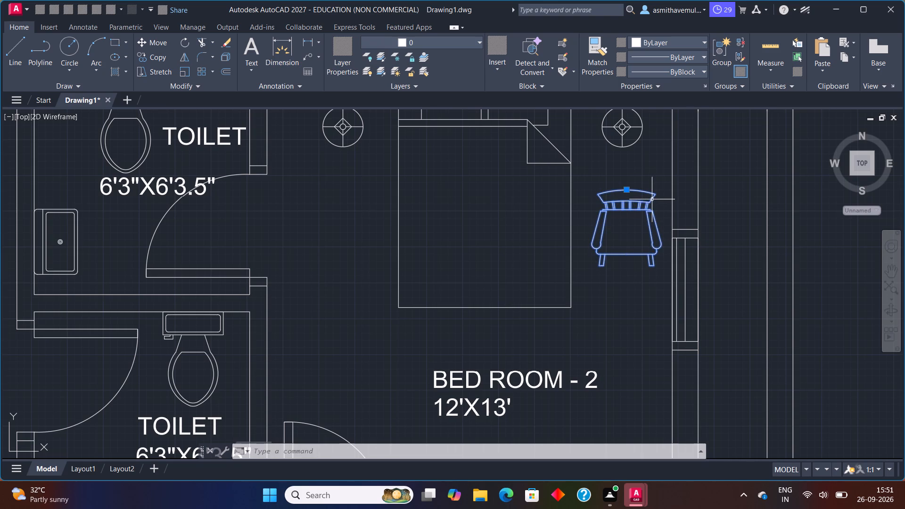
key(m)
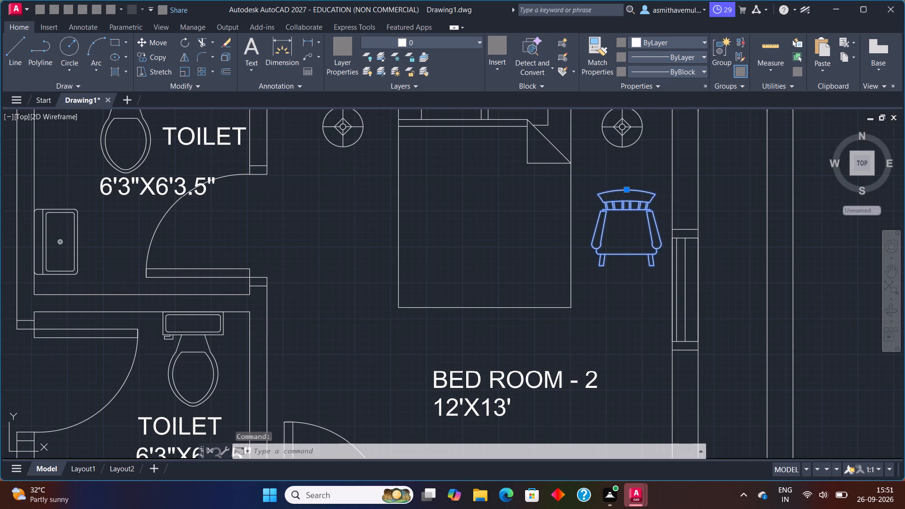
key(Return)
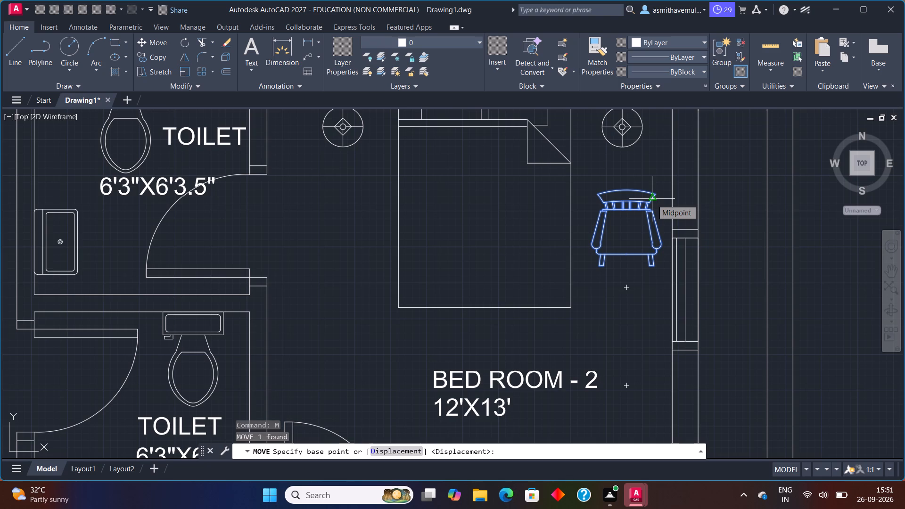
click(650, 193)
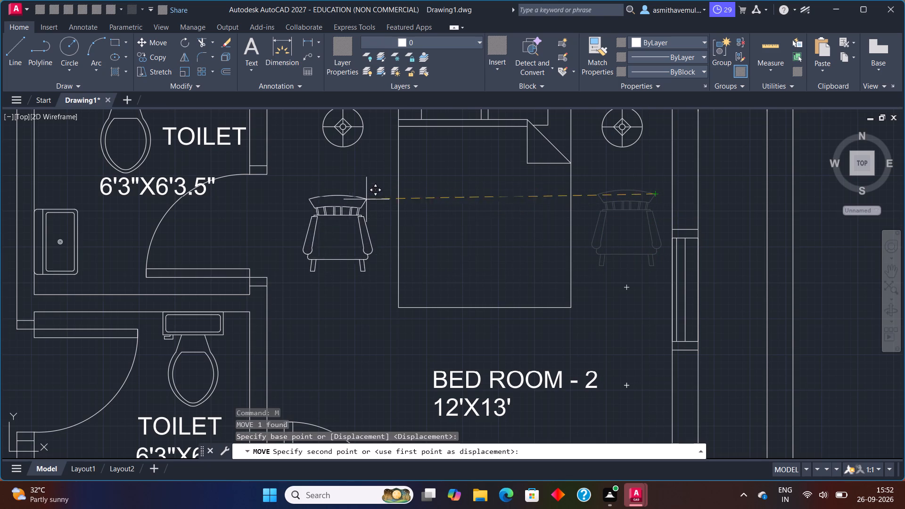
click(353, 304)
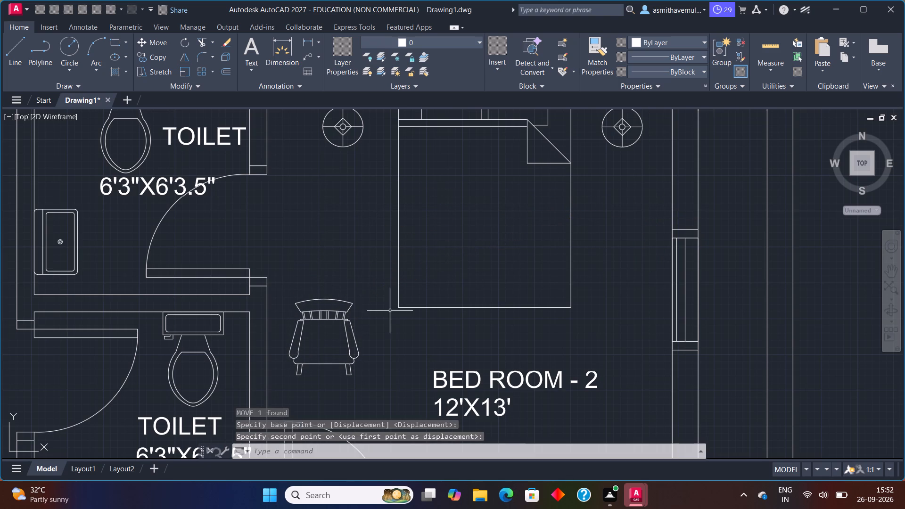
Rotate the Bed Room 2 chair 90° counterclockwise about the end of its leg, using Ortho.
click(352, 304)
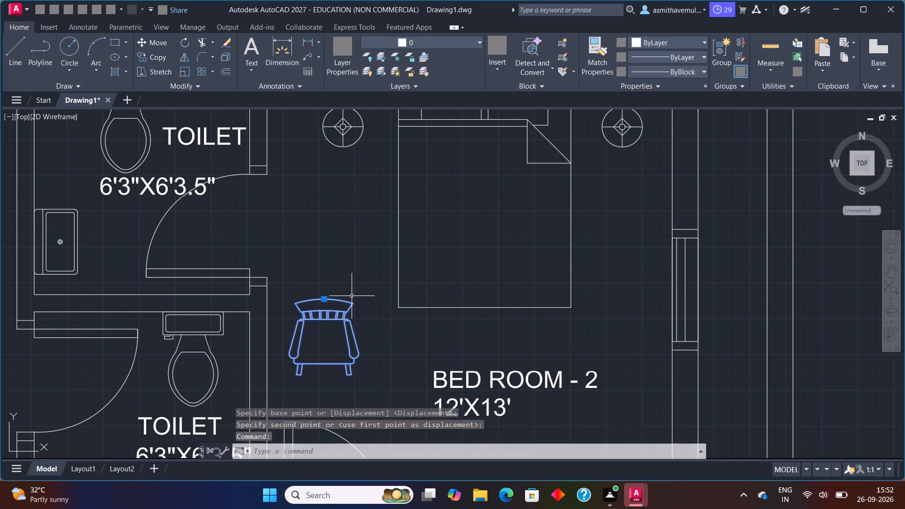
key(r)
key(o)
key(Return)
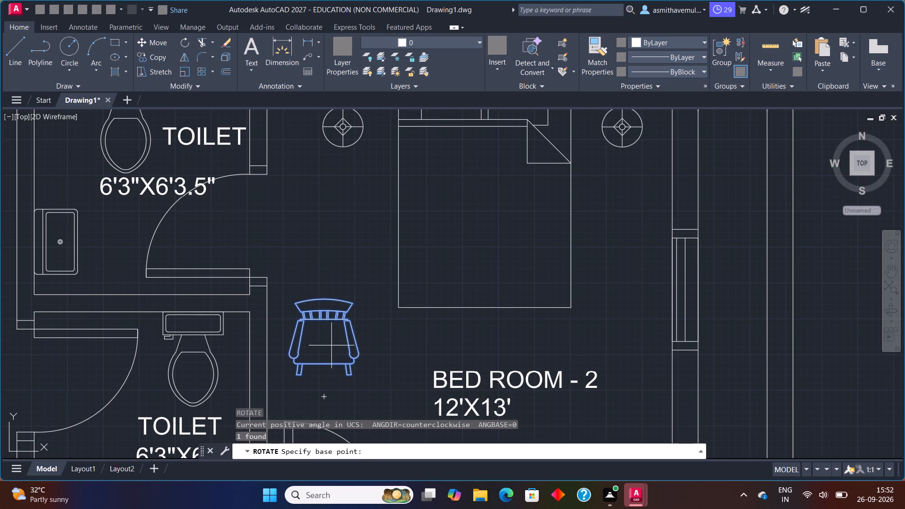
click(300, 376)
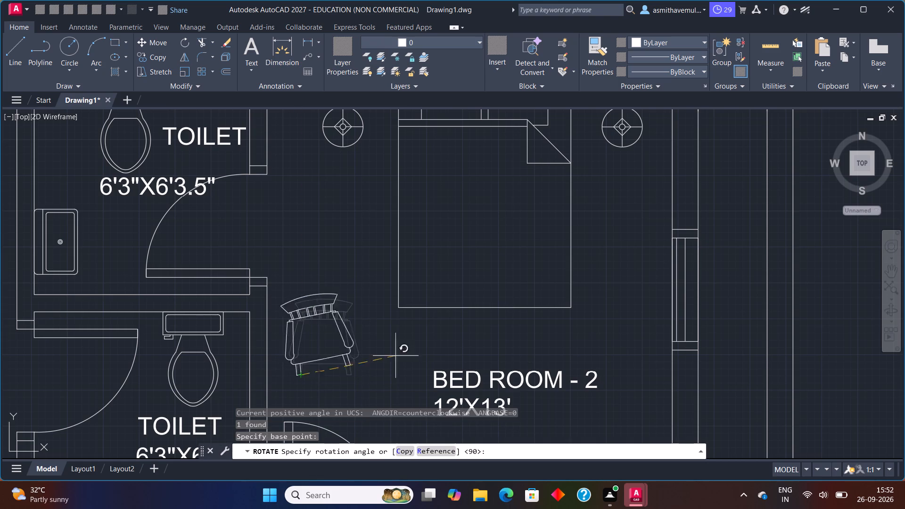
key(F8)
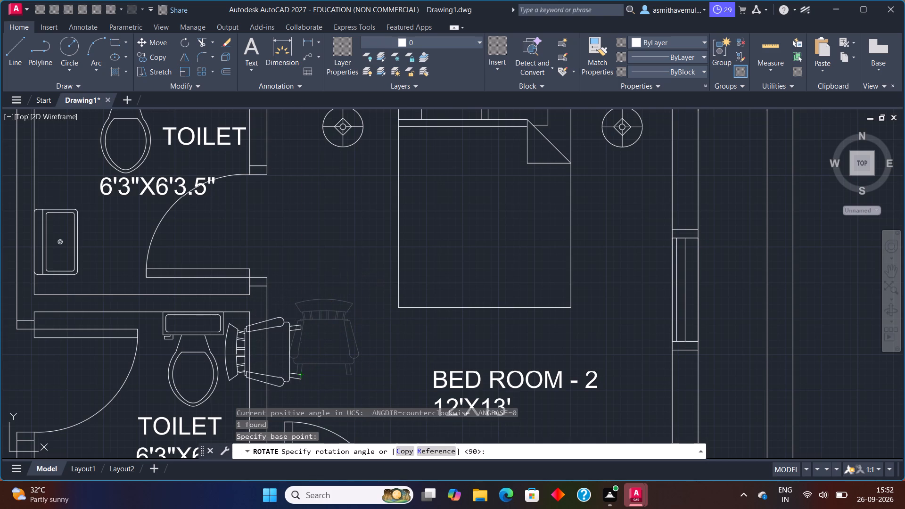
click(342, 271)
Move the rotated chair out of the toilet wall into Bed Room 2, with its back along that wall, with Ortho off.
click(290, 364)
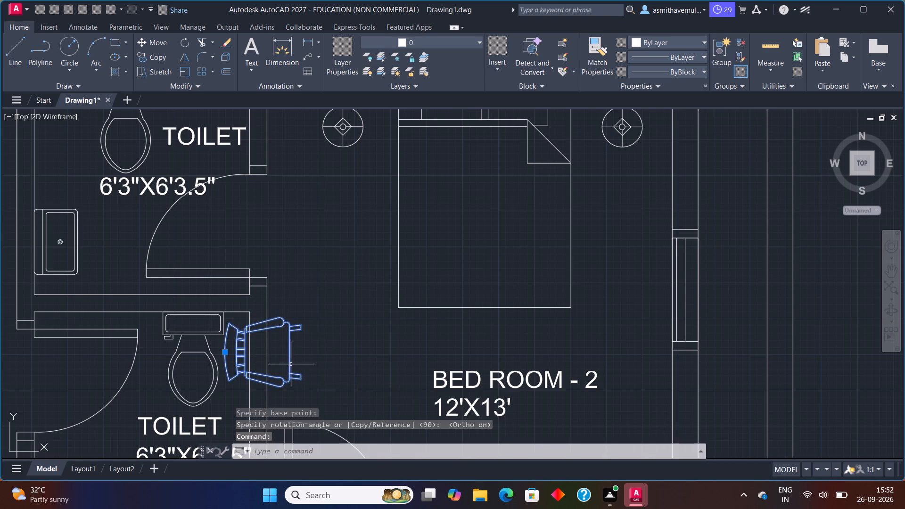
key(m)
key(Return)
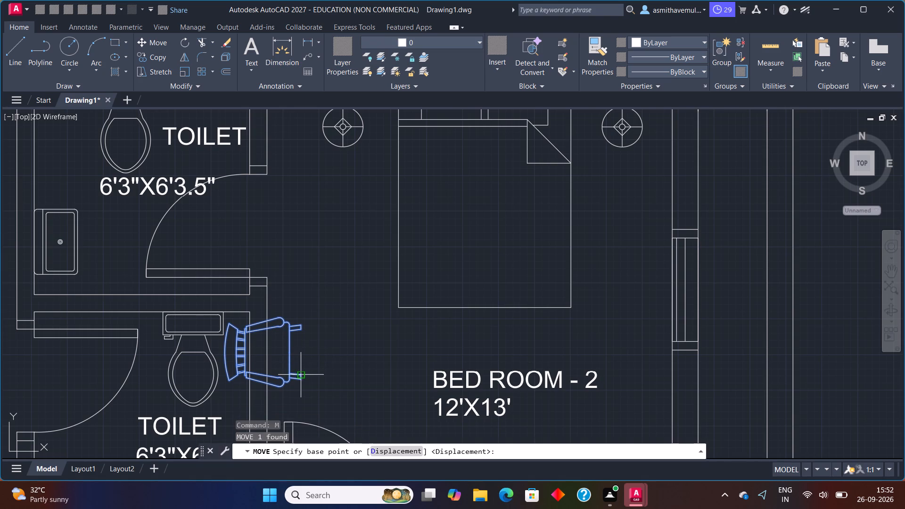
click(300, 379)
key(F8)
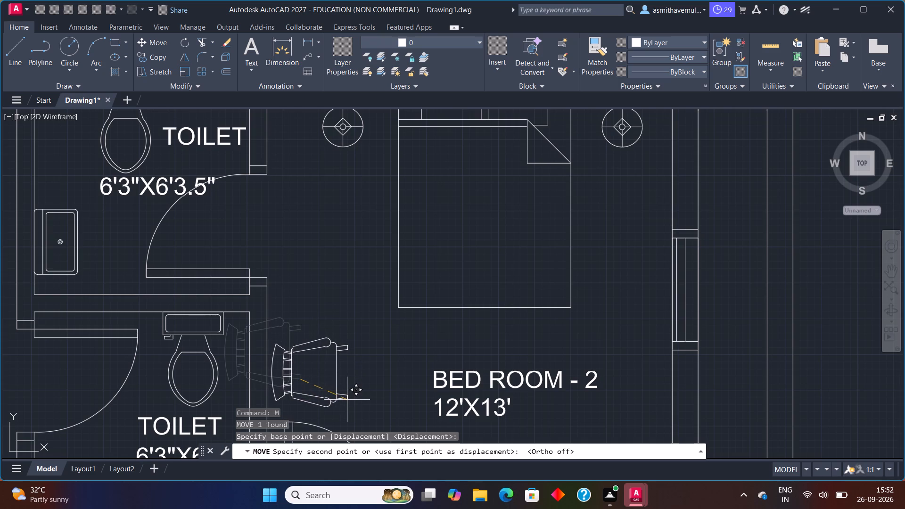
click(347, 401)
Rotate the Bed Room 2 chair another 90° counterclockwise so its back faces the hall, using Ortho.
scroll(401, 370, down, 2)
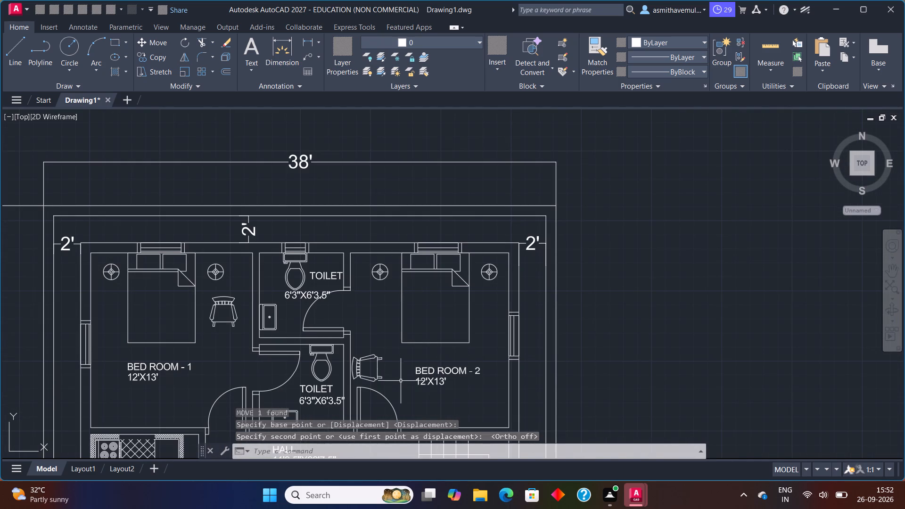
middle_drag(399, 368, 414, 306)
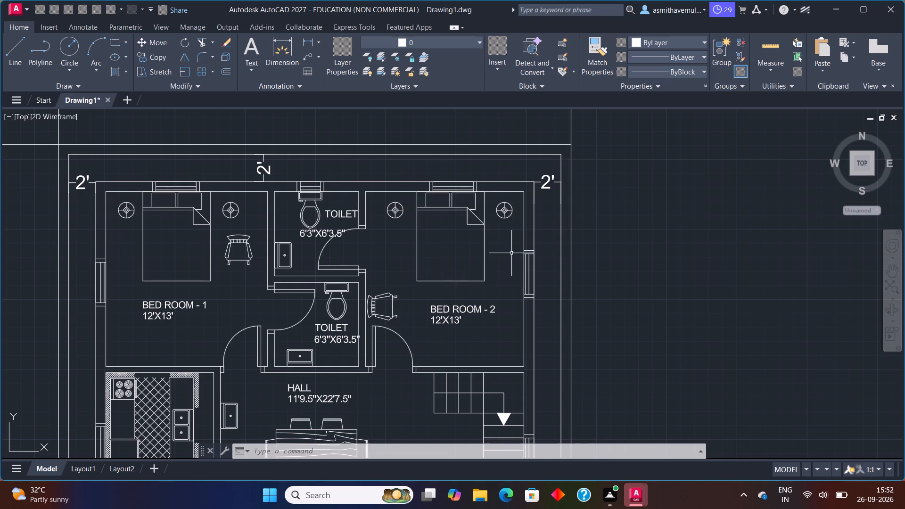
click(392, 302)
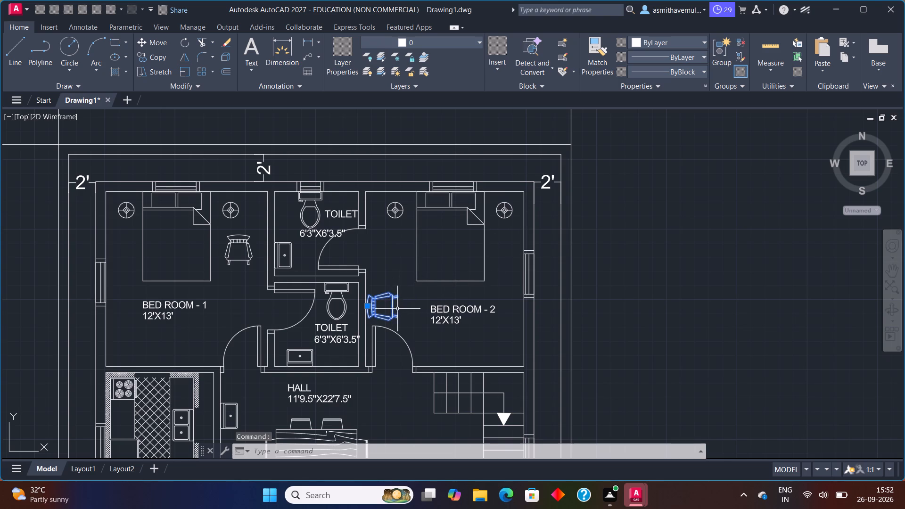
key(r)
key(o)
key(Return)
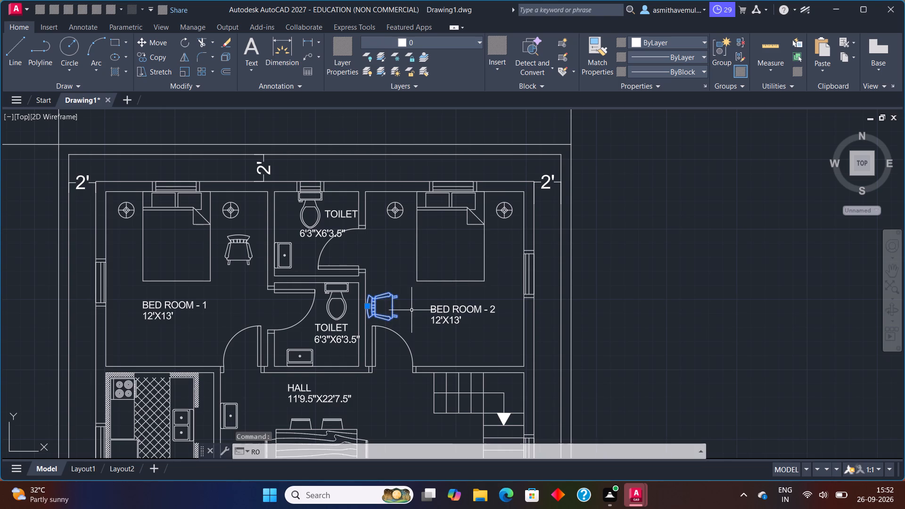
click(398, 299)
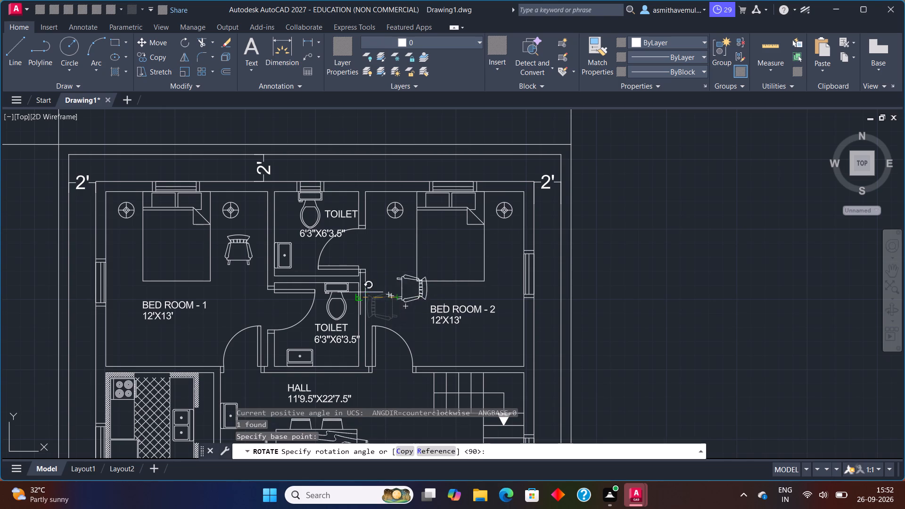
key(F8)
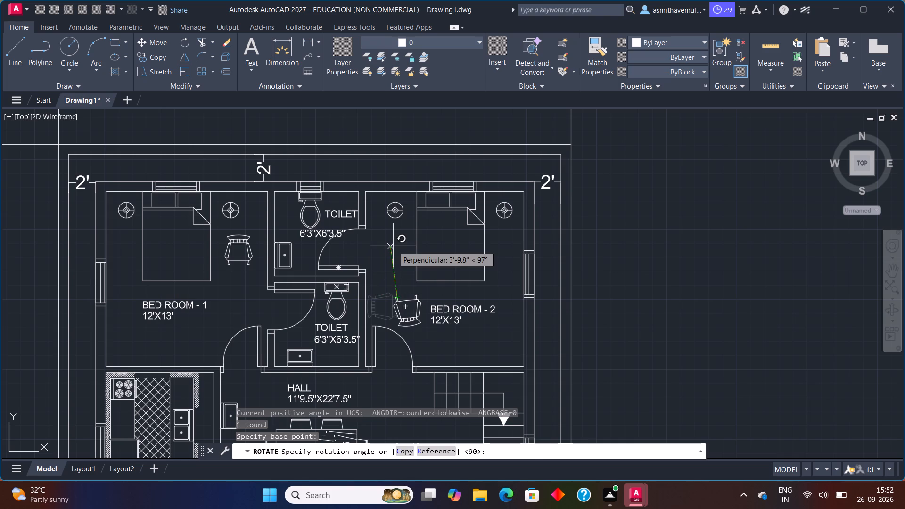
click(393, 246)
Move the Bed Room 2 chair to the hall-side wall beside the door, with its back near the wall and Ortho off.
click(415, 312)
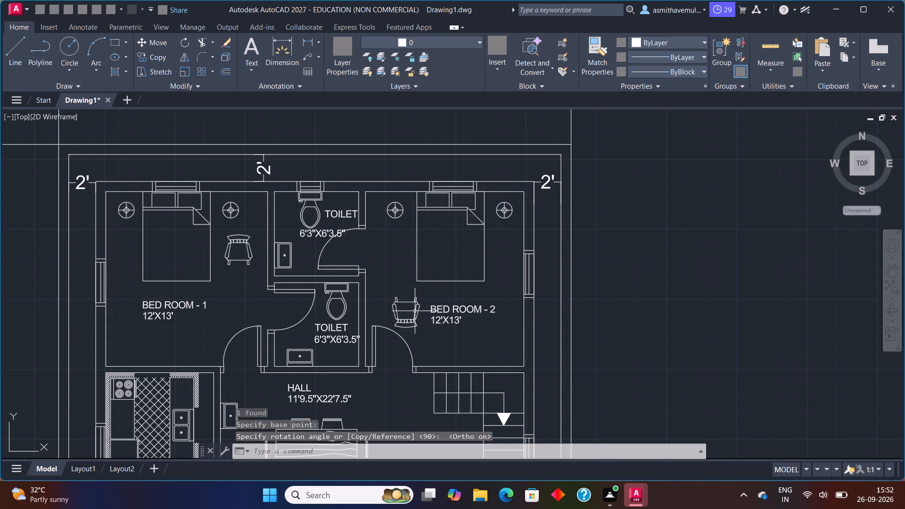
key(m)
key(Return)
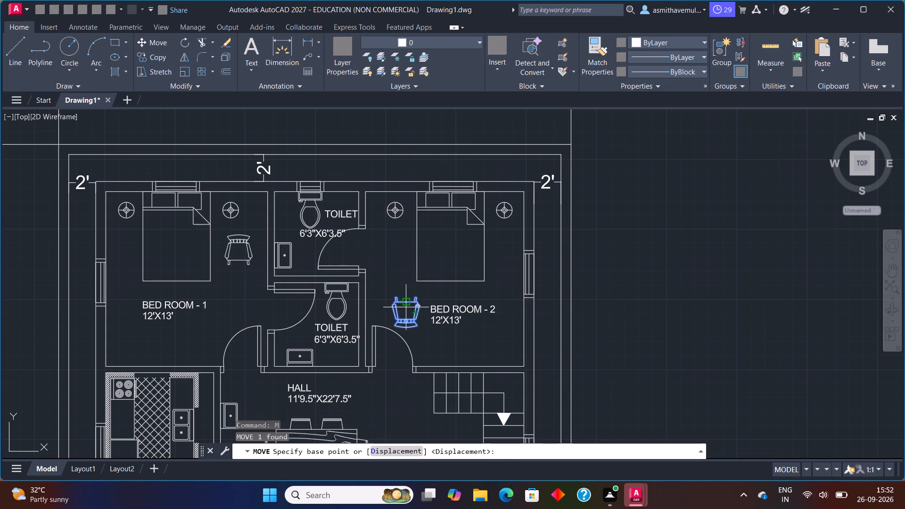
click(395, 306)
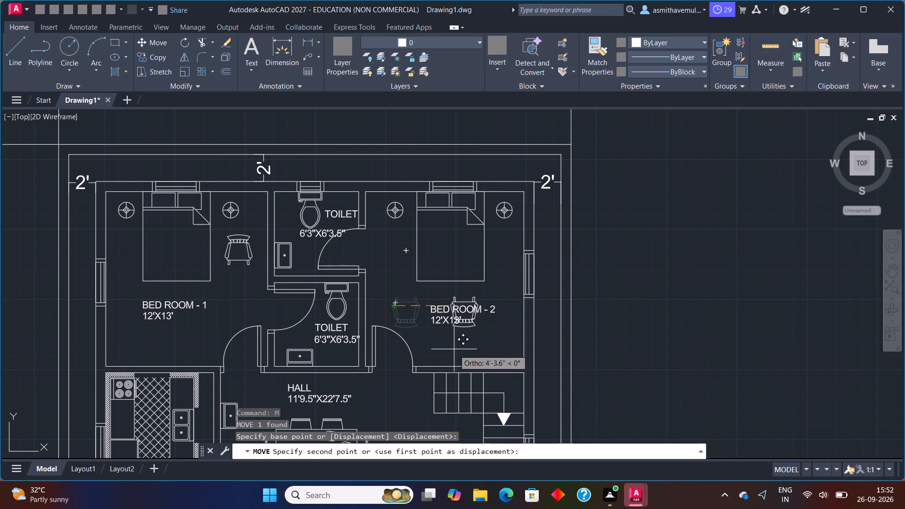
key(F8)
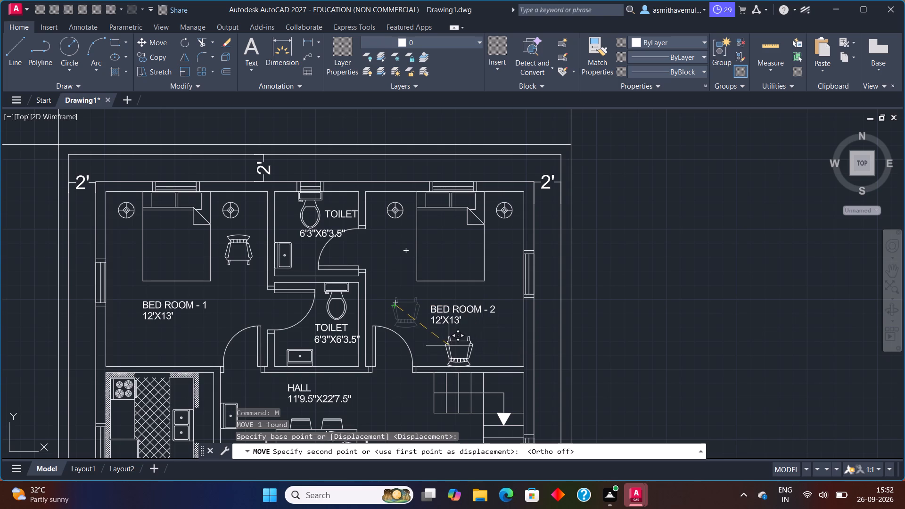
scroll(447, 344, up, 2)
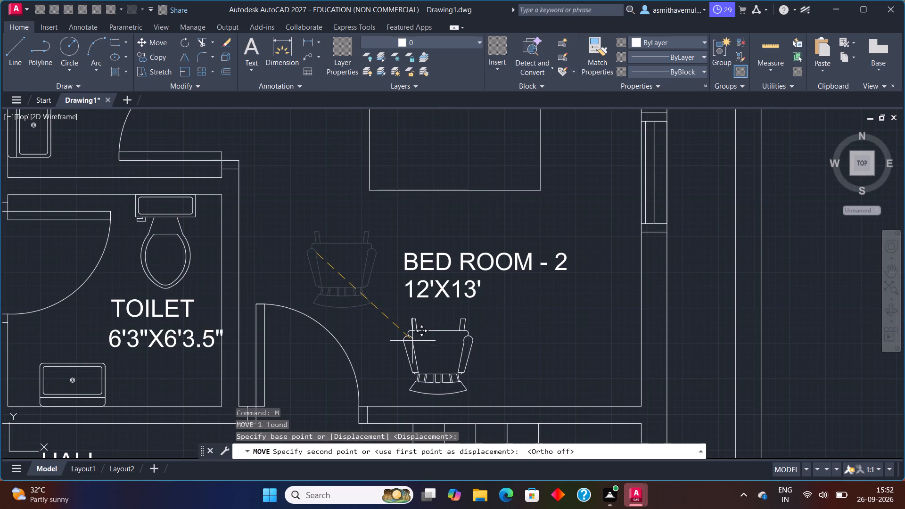
click(415, 350)
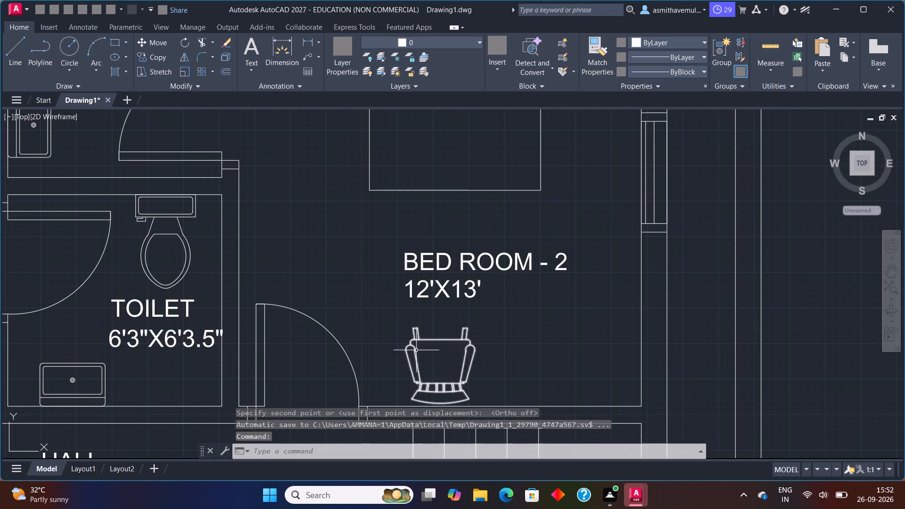
Insert the Desk - 30 x 60 in. block from the Home - Space Planner library outside the plan, beside Bed Room 1.
scroll(535, 310, down, 3)
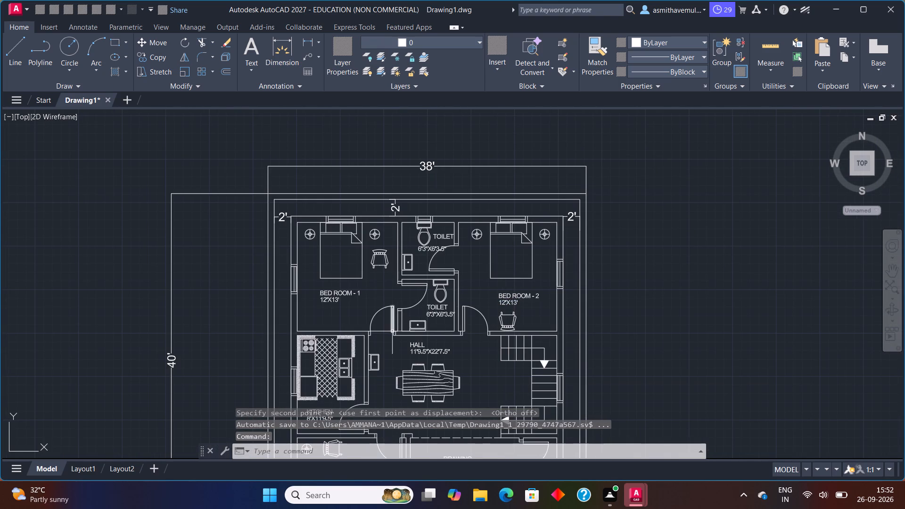
middle_drag(390, 328, 394, 288)
scroll(357, 254, up, 1)
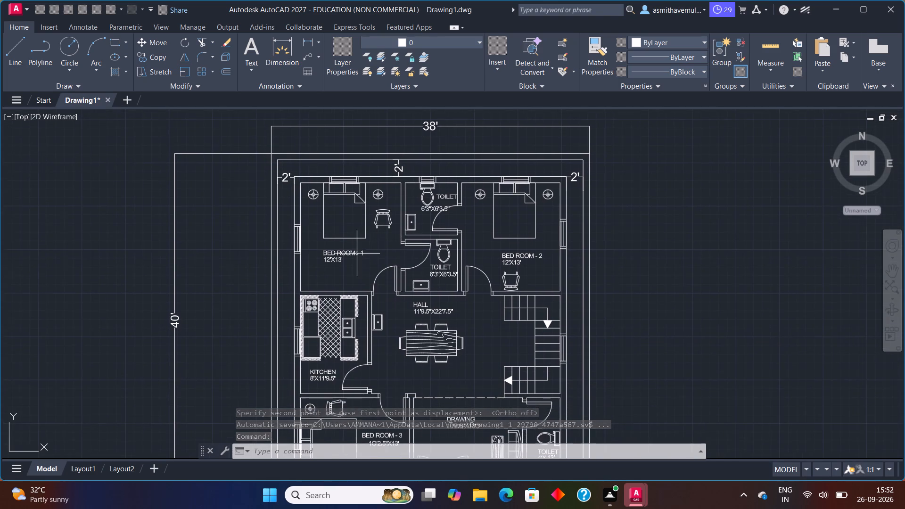
scroll(357, 254, up, 1)
scroll(363, 243, down, 1)
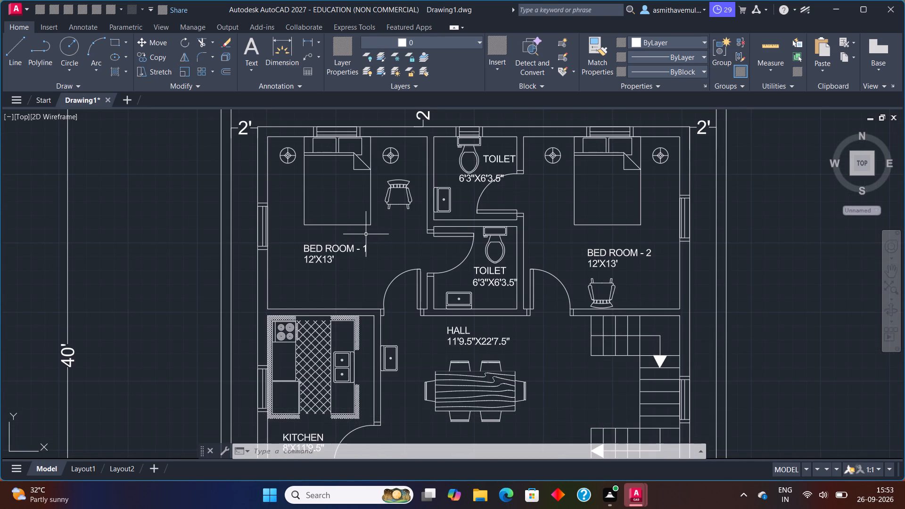
key(ctrl+2)
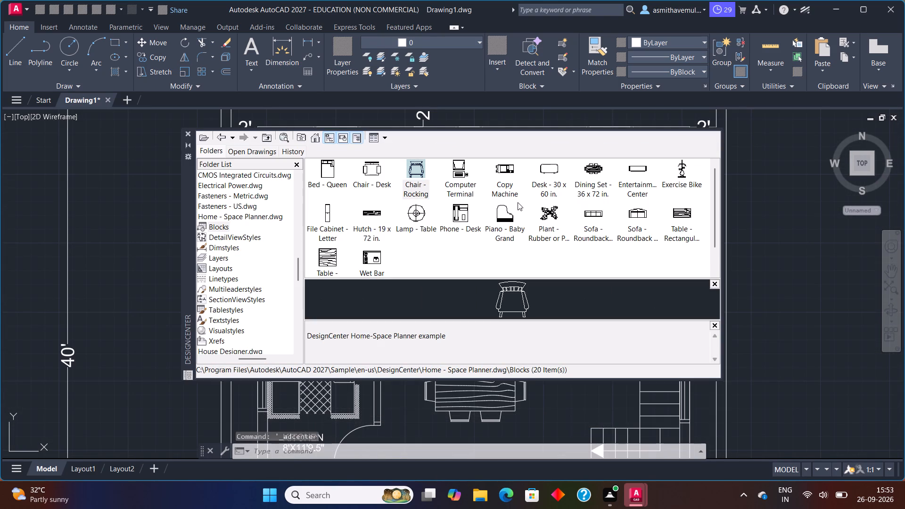
drag(554, 166, 274, 205)
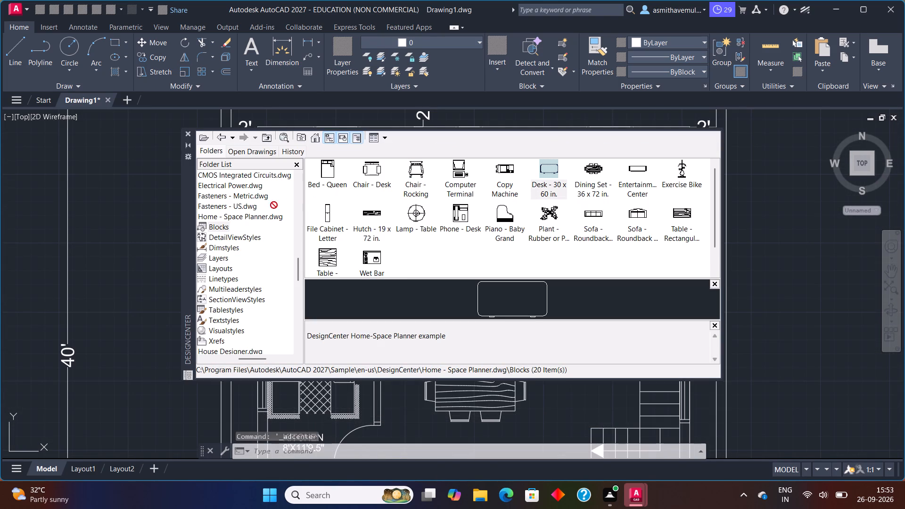
drag(274, 205, 158, 237)
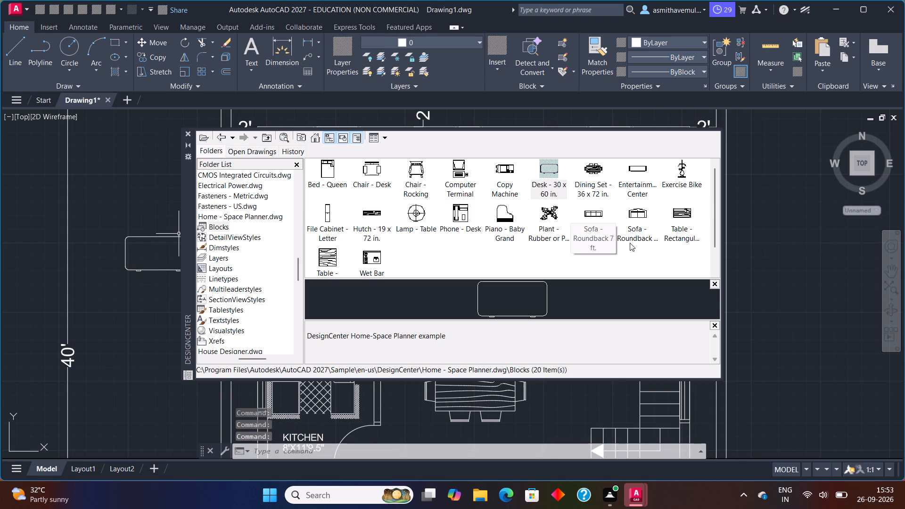
Insert the Computer Terminal block just above the desk outside the plan and close DesignCenter.
drag(455, 171, 448, 172)
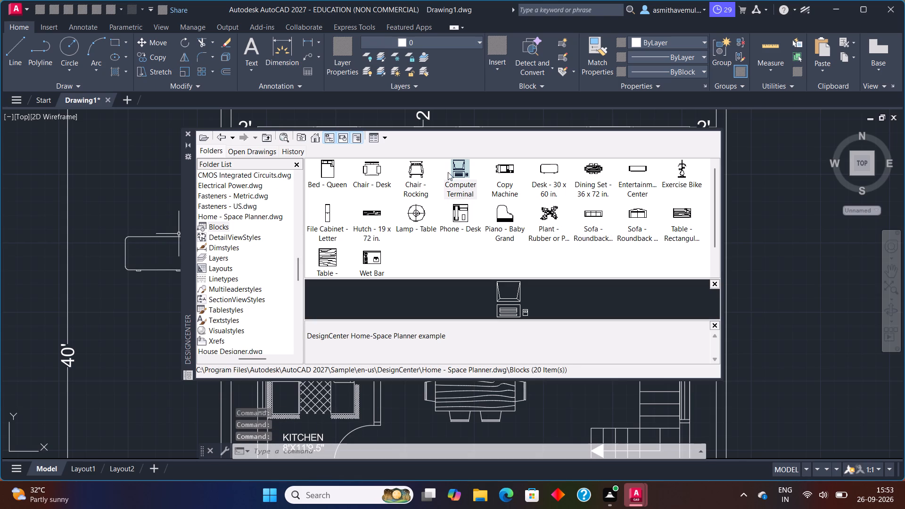
drag(448, 172, 126, 208)
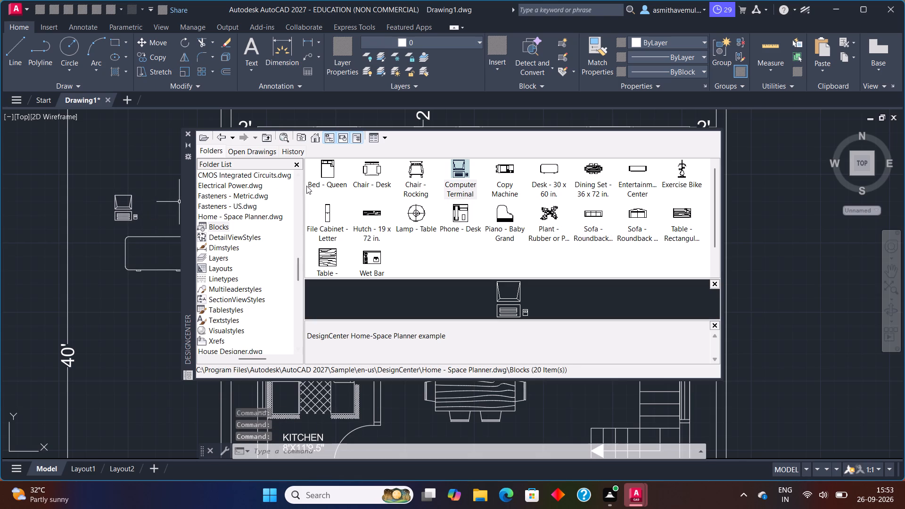
click(190, 133)
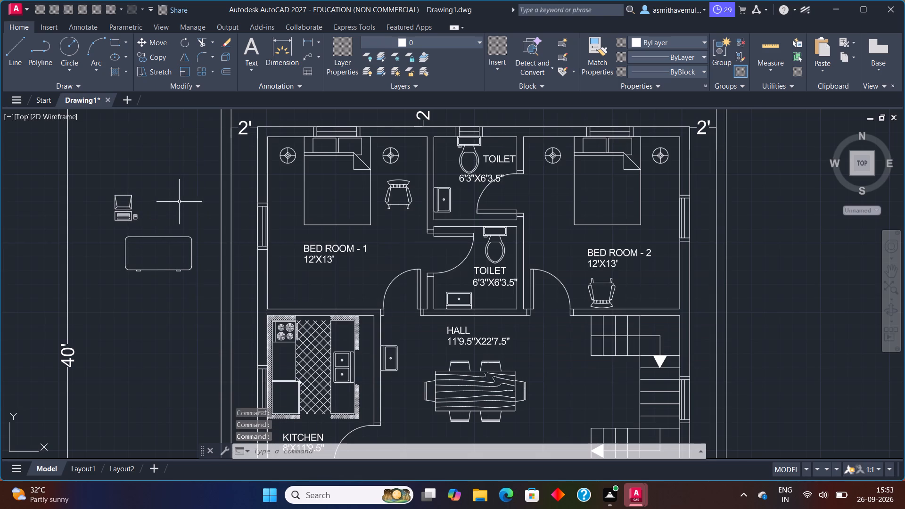
Rotate the desk outside the plan 180° about its lower corner nearest the house, using Ortho.
scroll(475, 251, down, 2)
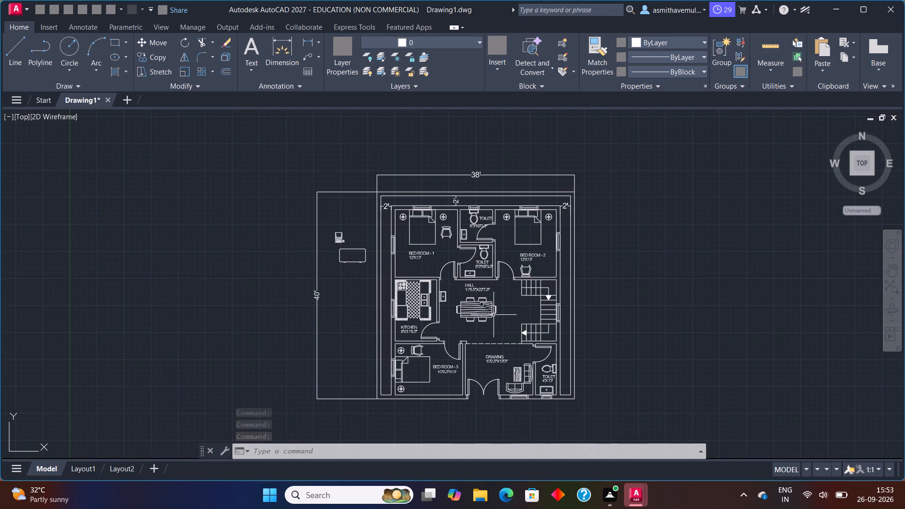
scroll(362, 258, up, 2)
drag(366, 229, 365, 228)
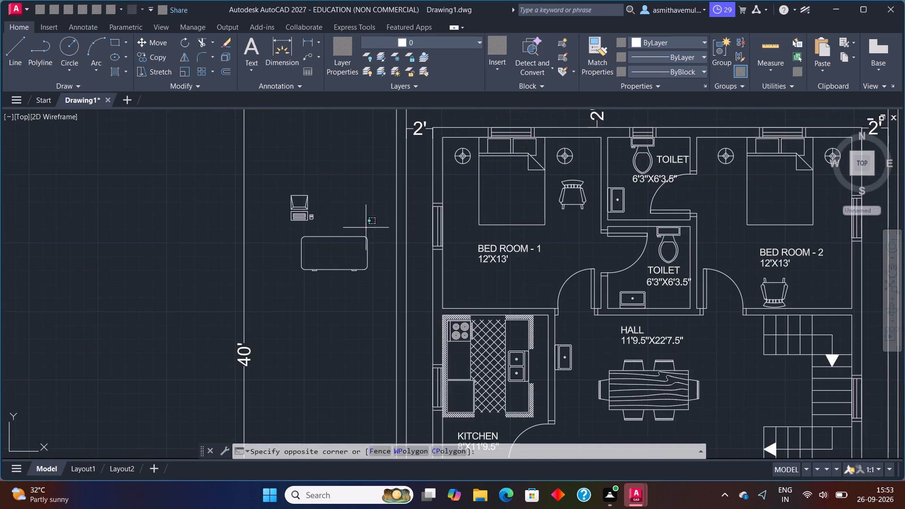
drag(365, 228, 321, 301)
key(r)
text(O')
key(Return)
click(363, 273)
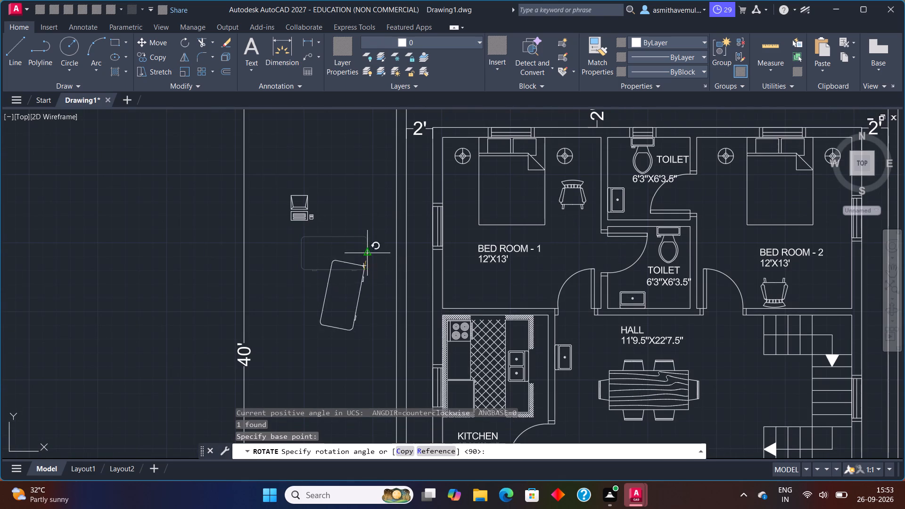
key(F8)
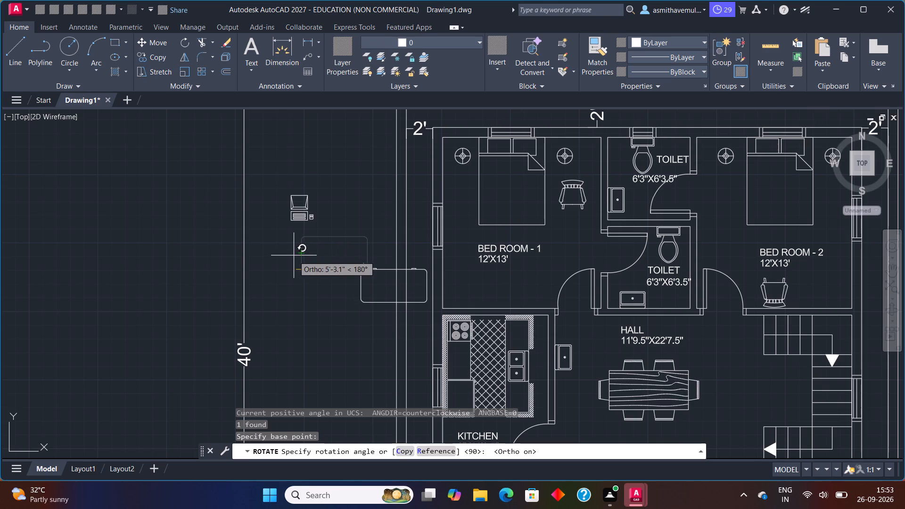
click(294, 256)
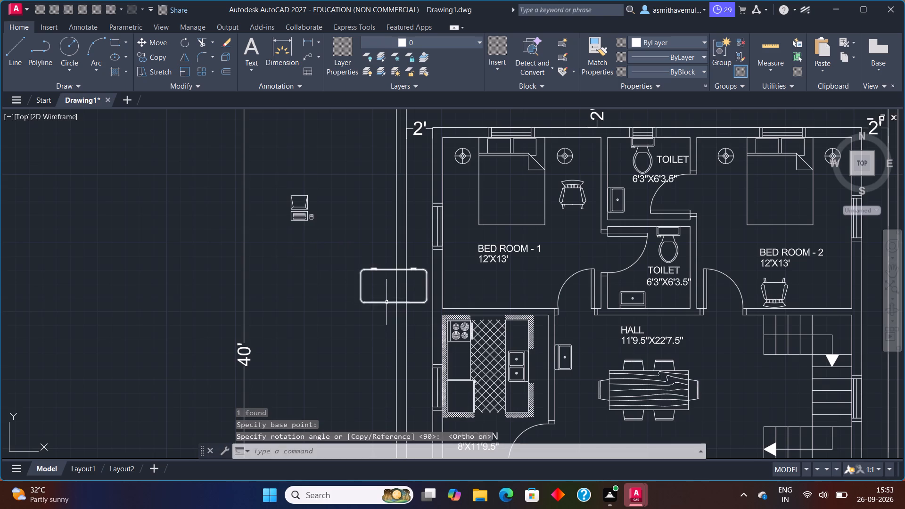
Move the desk into Bed Room 1 with its long edge flush against the kitchen wall, with Ortho off.
click(387, 303)
key(m)
key(Return)
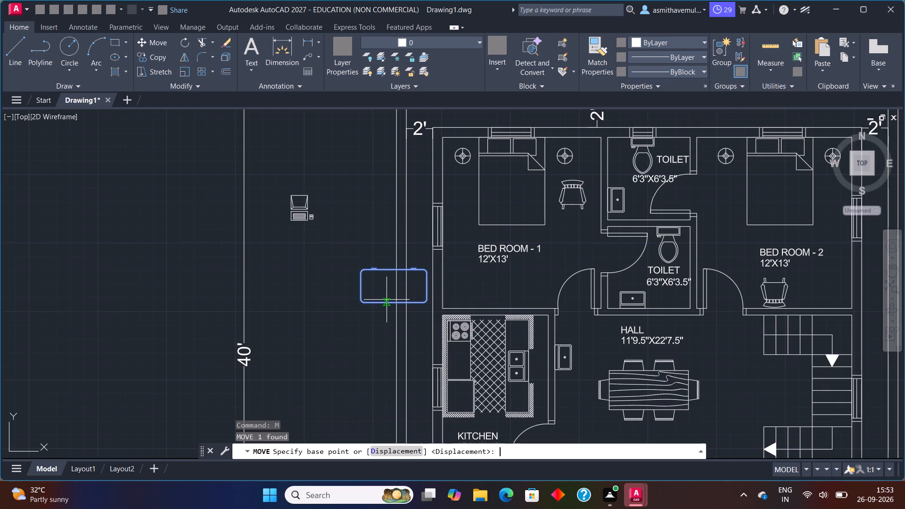
click(385, 303)
scroll(483, 305, up, 2)
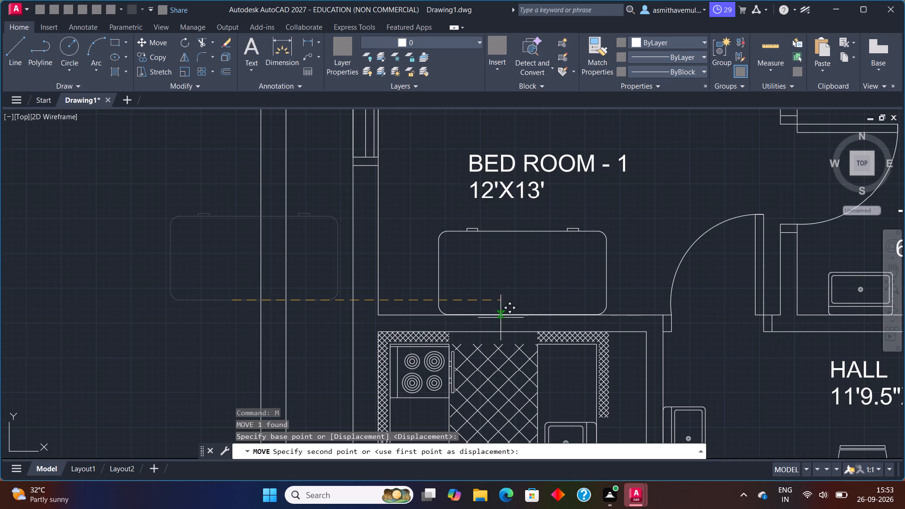
key(F8)
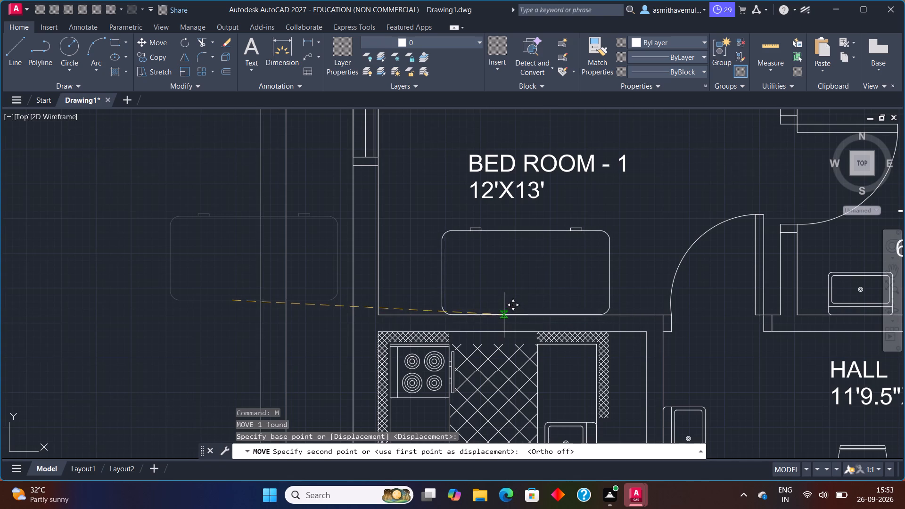
scroll(497, 312, up, 1)
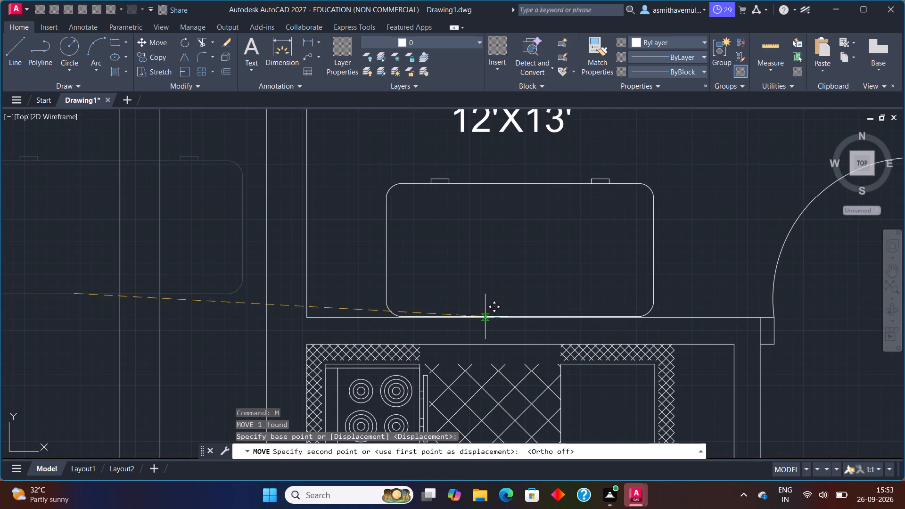
click(485, 317)
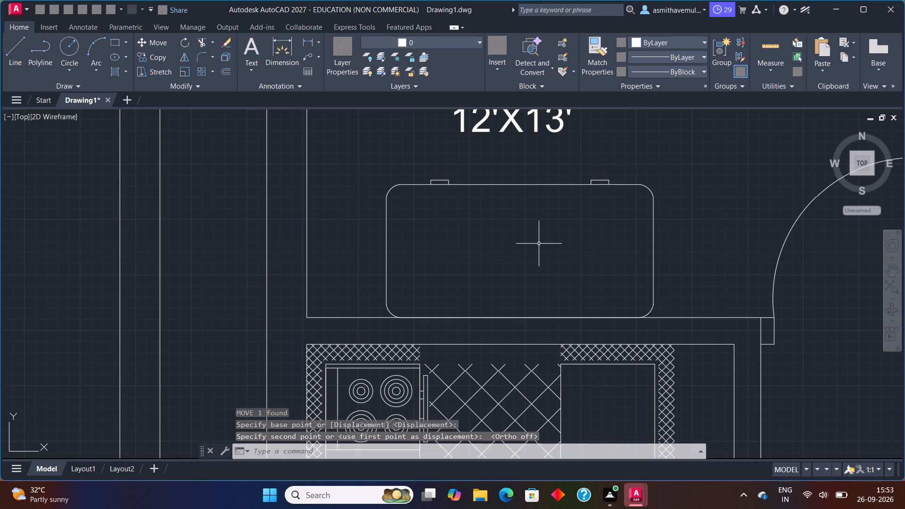
Scale the Bed Room 1 desk down to about half its size from its lower corner on the kitchen wall.
text(SCAKL)
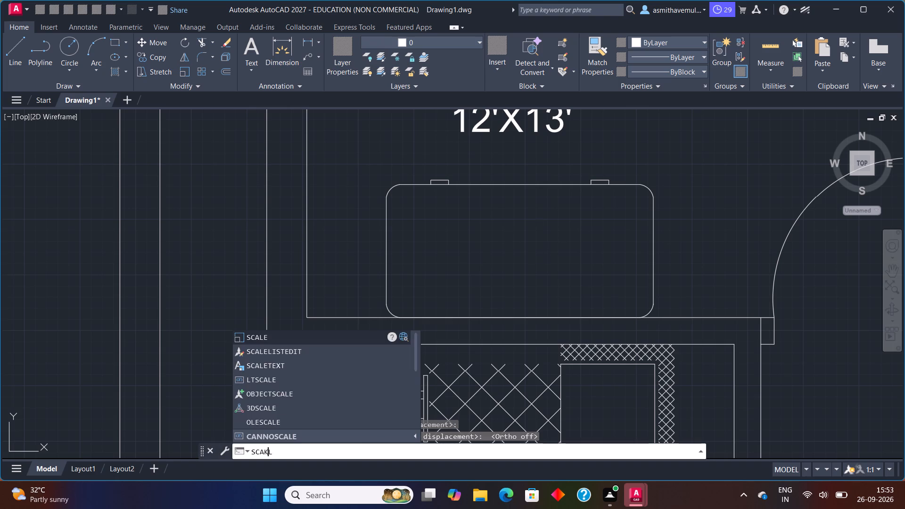
key(BackSpace)
key(BackSpace)
text(LE)
key(Return)
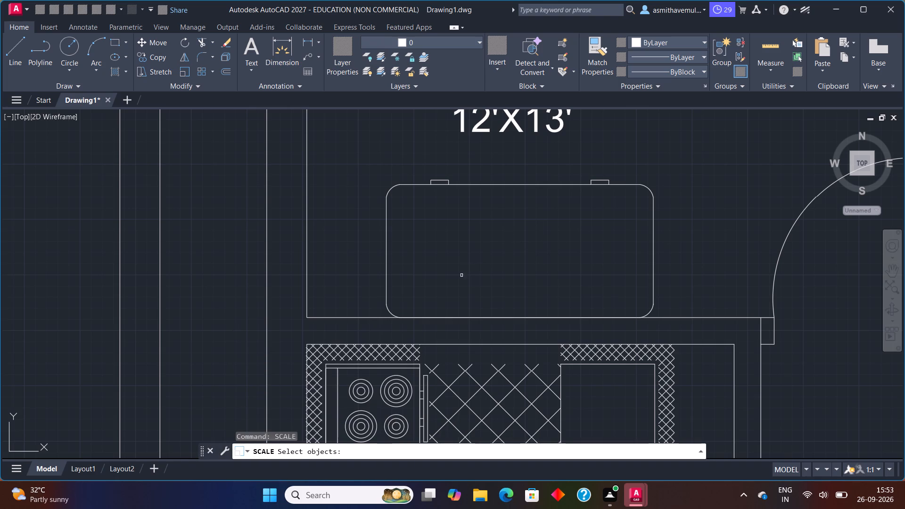
click(387, 282)
key(Return)
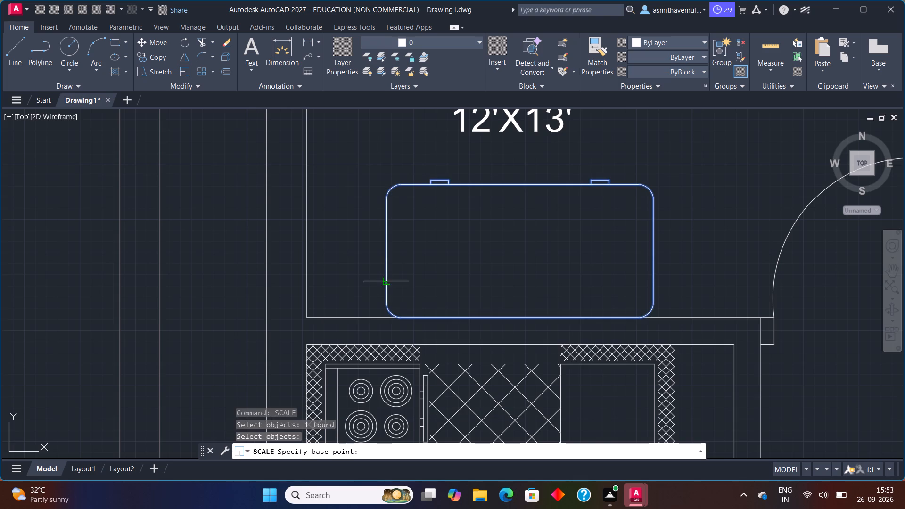
click(403, 315)
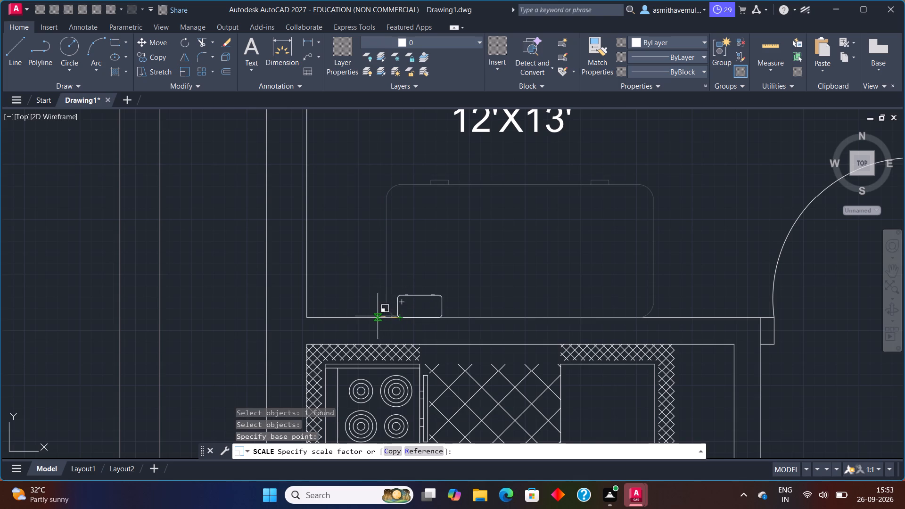
click(336, 317)
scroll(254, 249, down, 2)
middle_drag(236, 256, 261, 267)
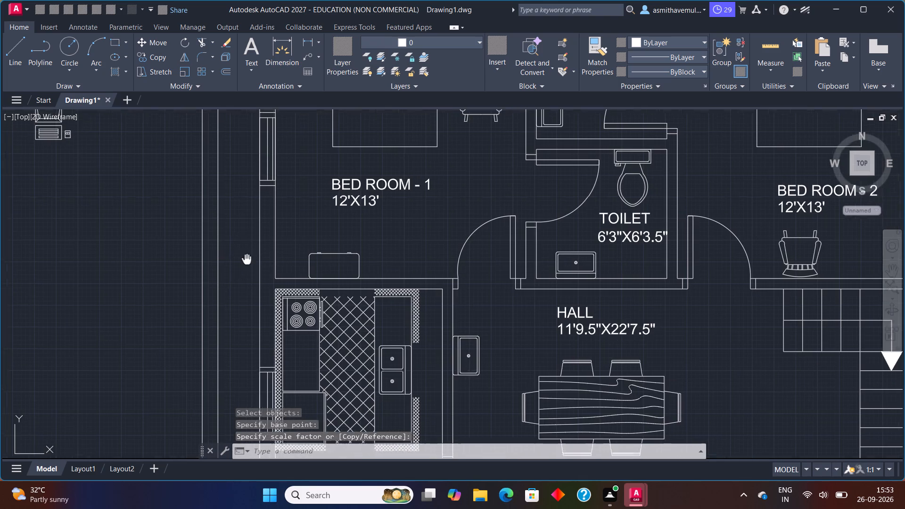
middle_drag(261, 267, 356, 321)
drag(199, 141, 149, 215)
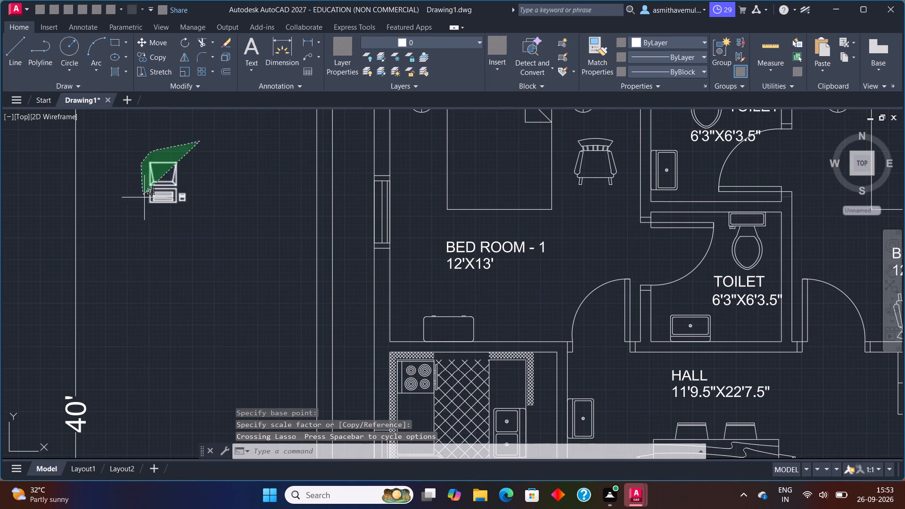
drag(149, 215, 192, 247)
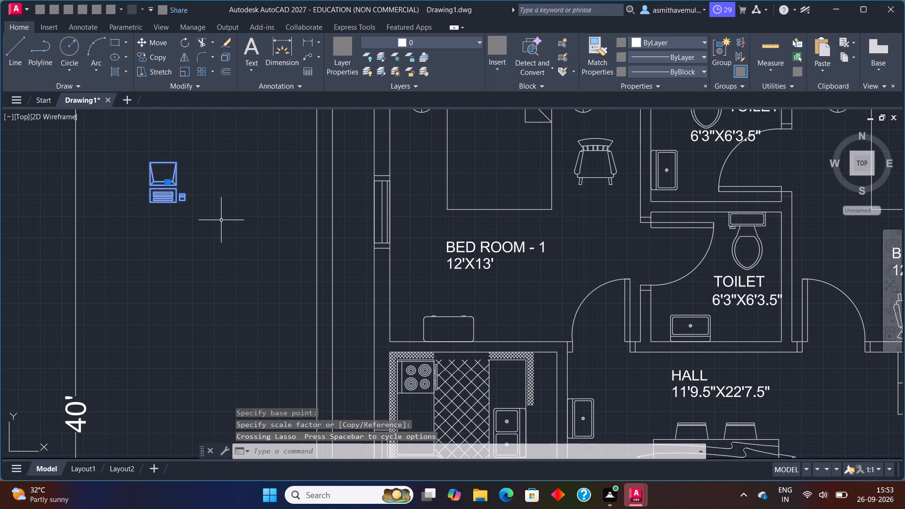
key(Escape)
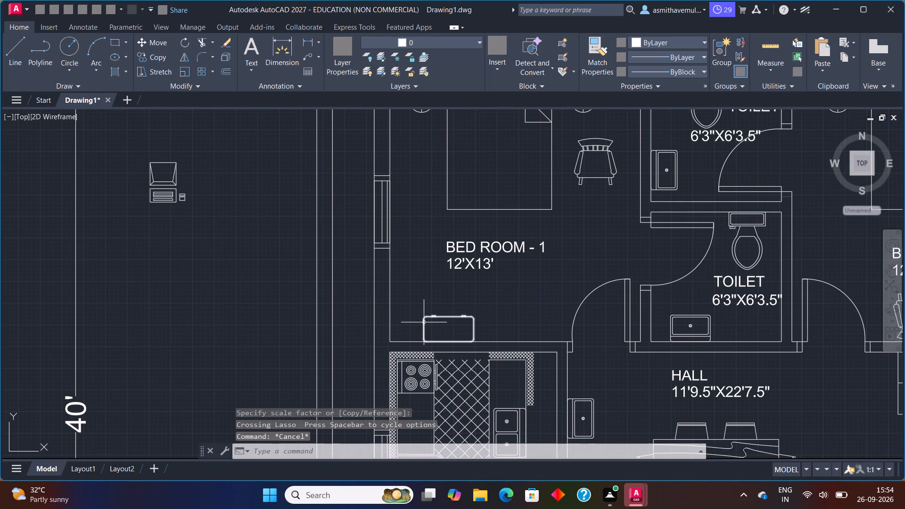
Scale the Bed Room 1 desk up by about one third from its kitchen-wall corner nearest the outside wall.
click(424, 323)
key(s)
text(CA)
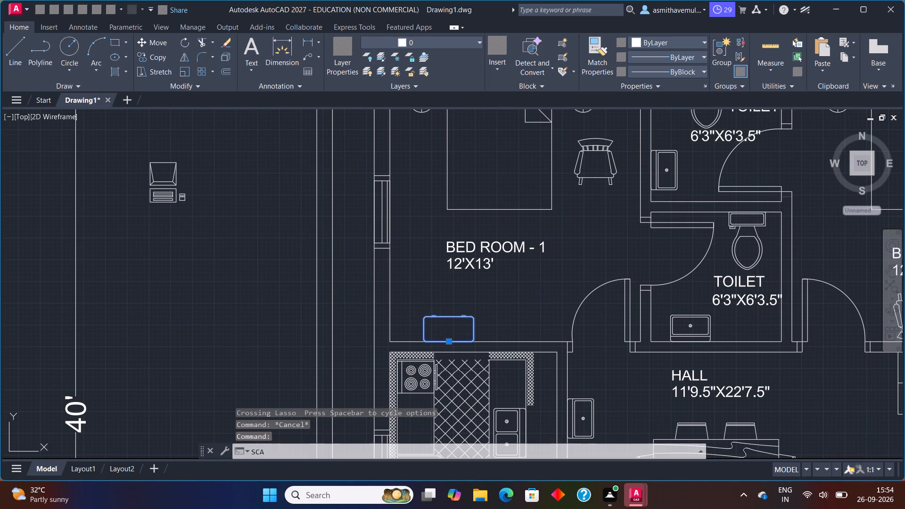
text(LE)
key(Return)
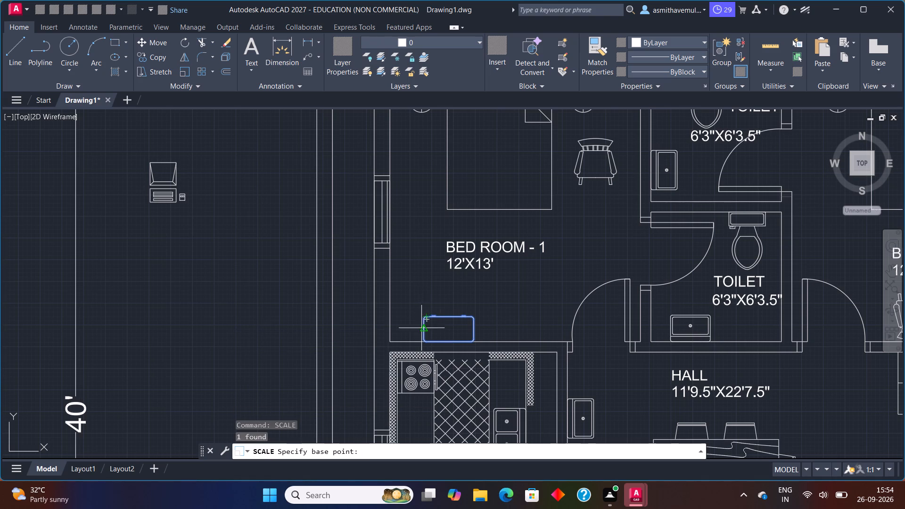
click(421, 337)
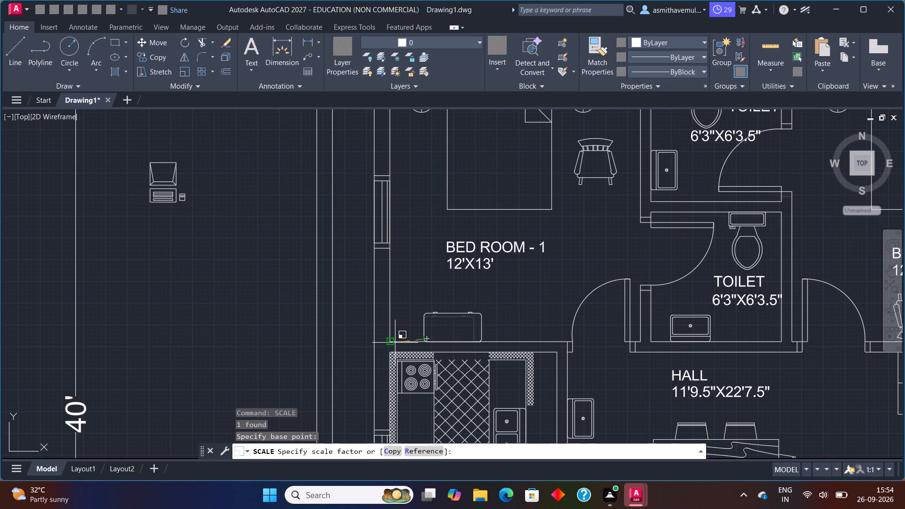
click(393, 342)
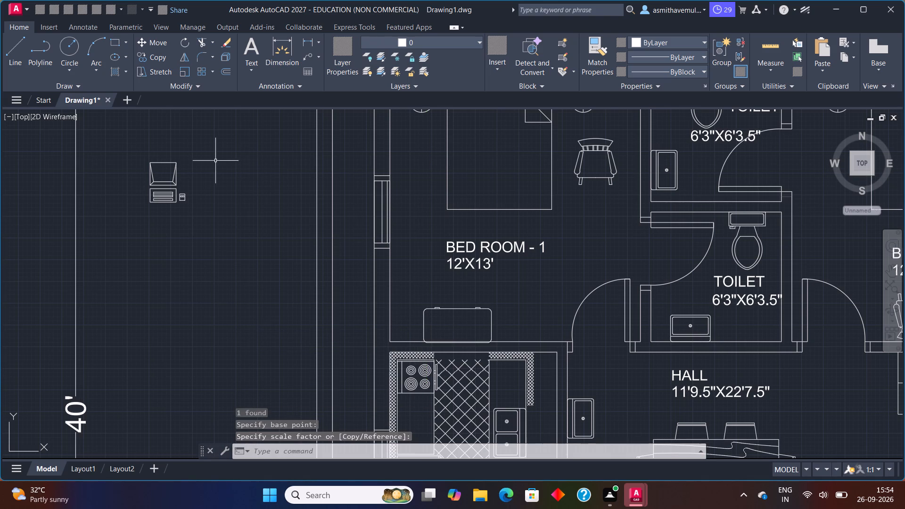
Rotate the computer terminal outside the plan 180° about the keyboard's lower corner nearest the house, using Ortho.
click(176, 192)
key(r)
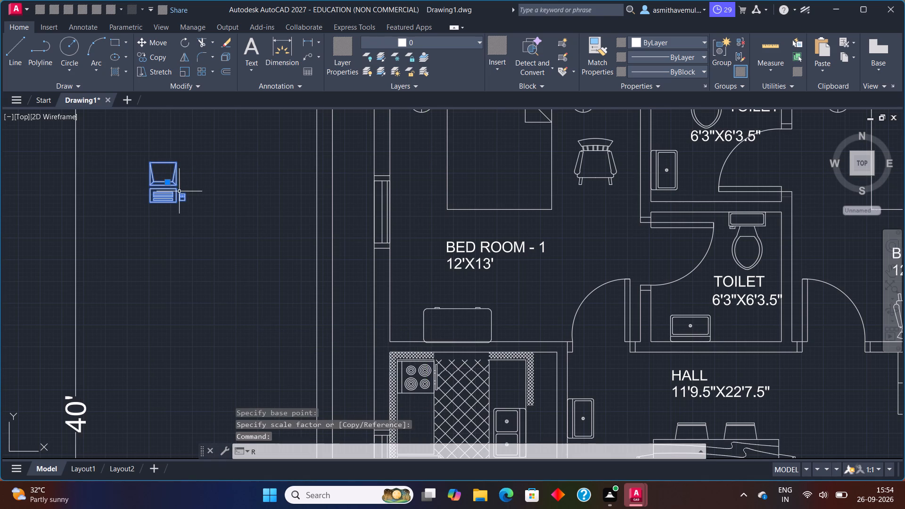
key(o)
key(Return)
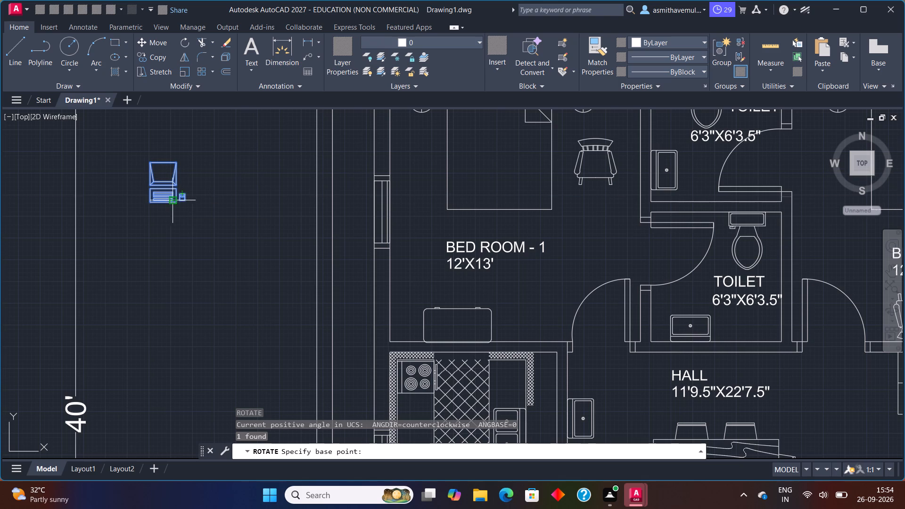
click(176, 202)
key(F8)
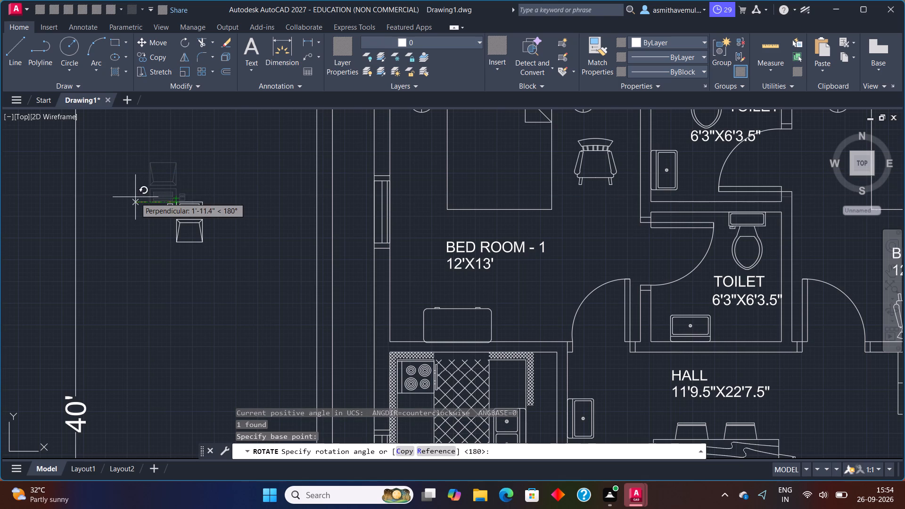
click(135, 197)
Move the computer terminal by its keyboard corner onto the Bed Room 1 desk, with Ortho off.
drag(199, 196, 188, 255)
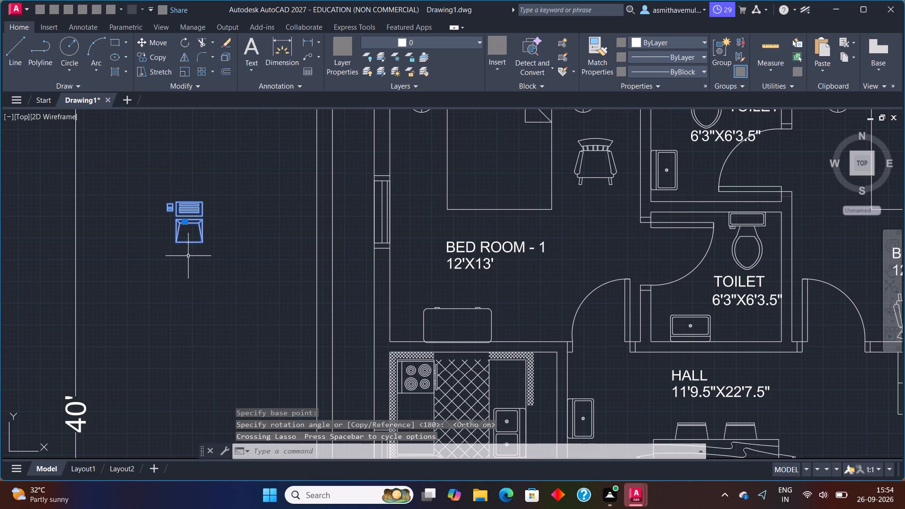
key(m)
key(Return)
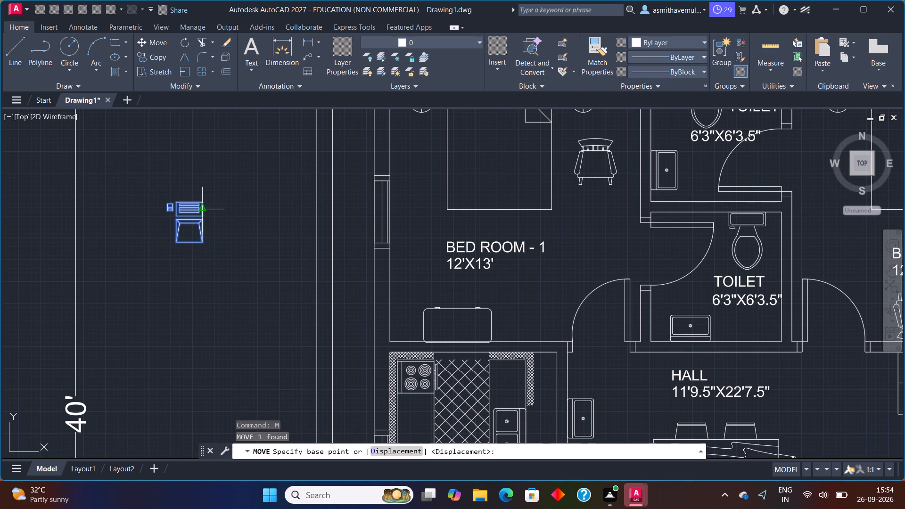
click(203, 201)
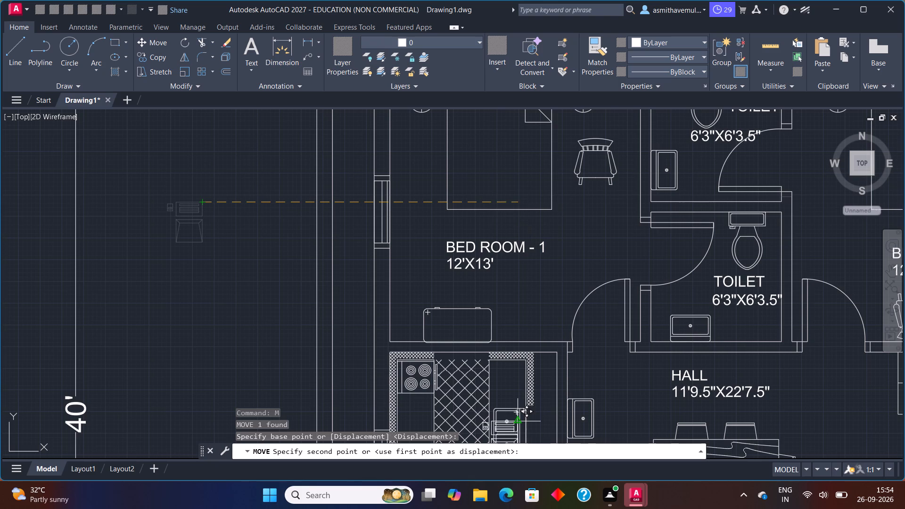
key(F8)
scroll(468, 311, up, 2)
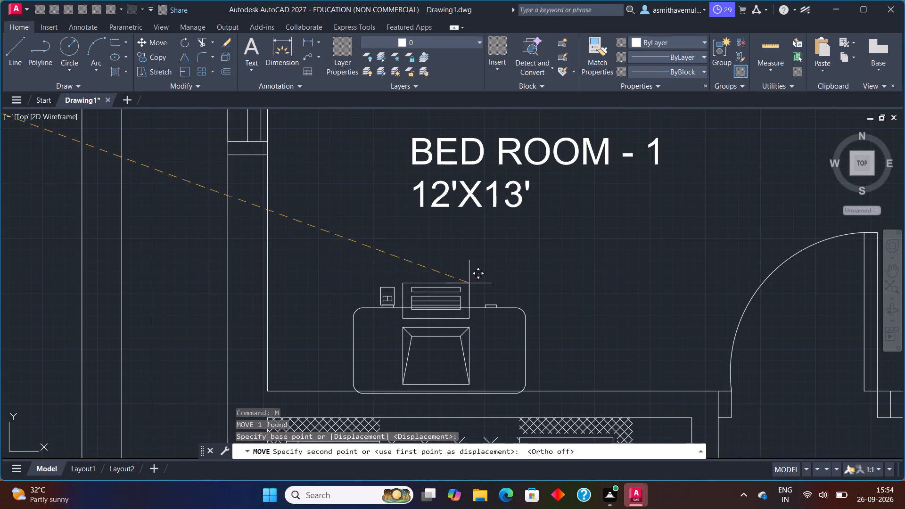
click(469, 284)
Scale the computer terminal on the desk down to about 0.7 of its size from the keyboard corner beside the mouse.
text(SCALE)
key(Return)
drag(471, 283, 420, 287)
click(420, 287)
key(Return)
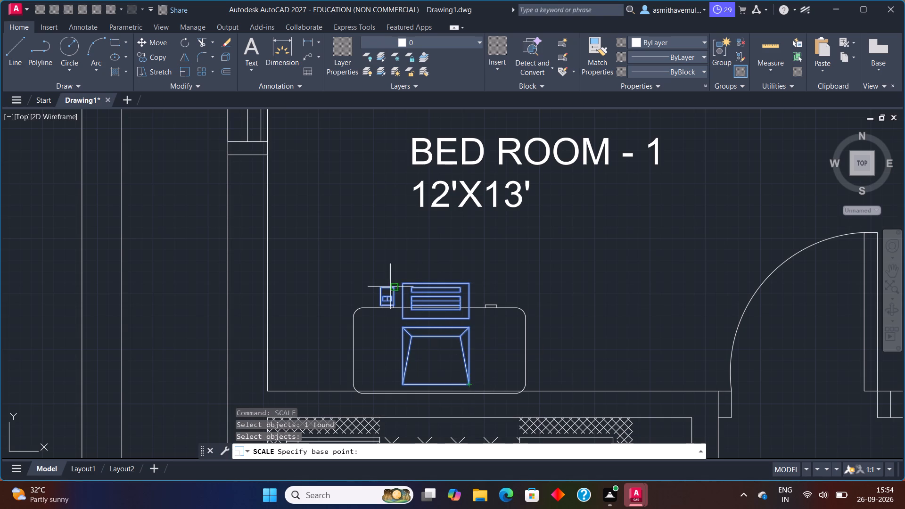
click(403, 284)
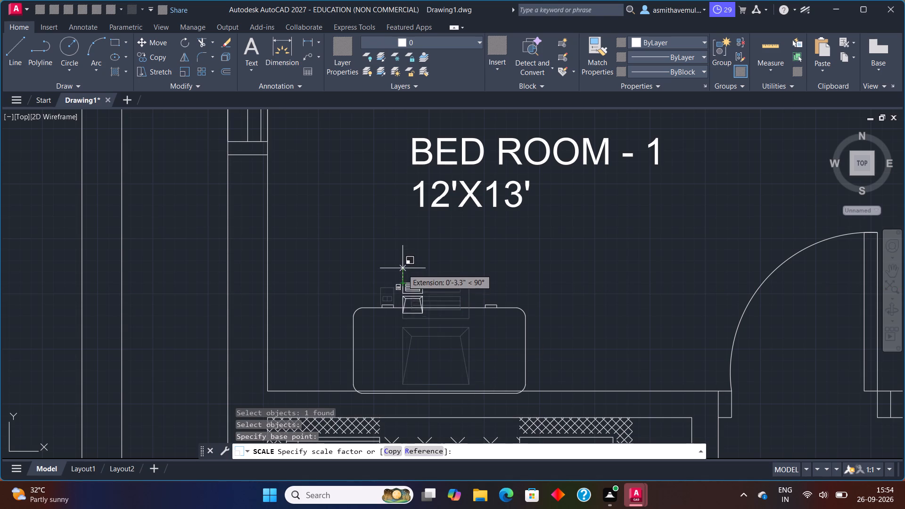
click(402, 247)
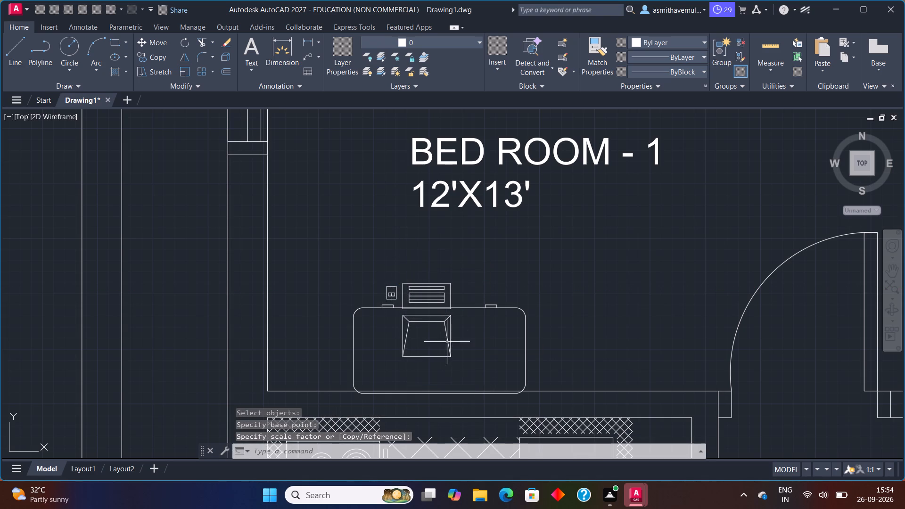
Move the computer terminal fully onto the desk, with the keyboard's outer edge along the desk edge facing the room.
click(451, 344)
key(m)
key(Return)
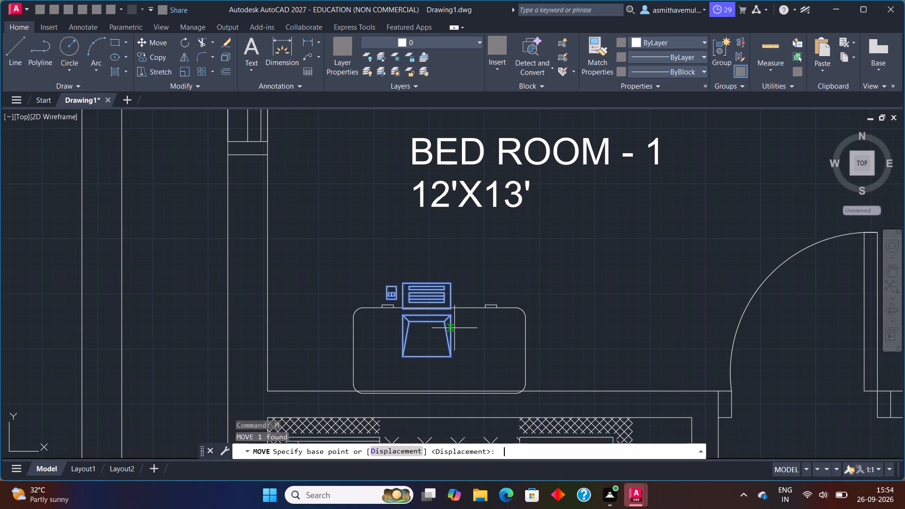
click(400, 284)
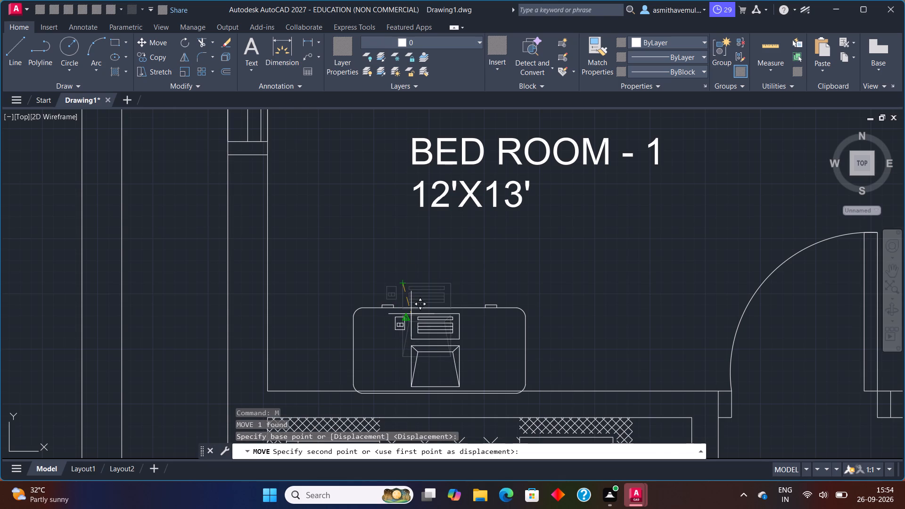
scroll(411, 314, up, 2)
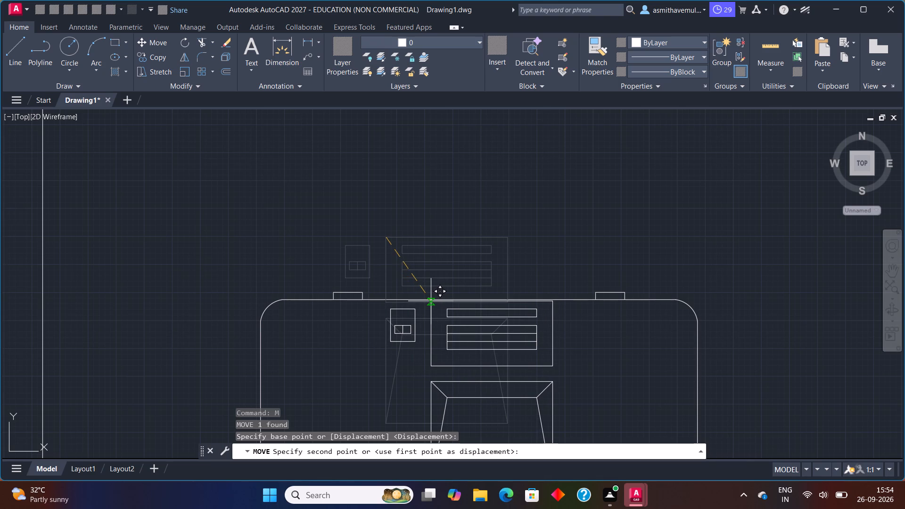
click(432, 302)
Move the Bed Room 1 chair from beside the bed to the room side of the desk, centred on the computer.
scroll(480, 282, down, 3)
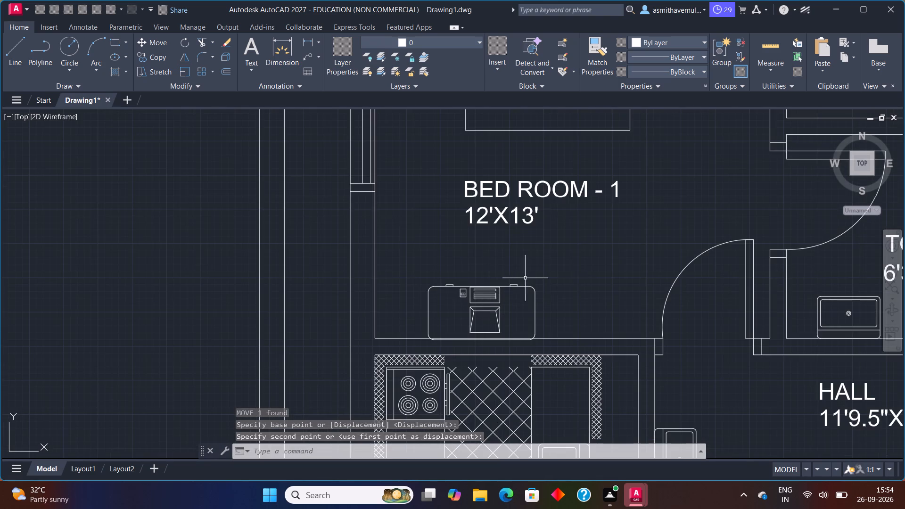
scroll(560, 282, down, 3)
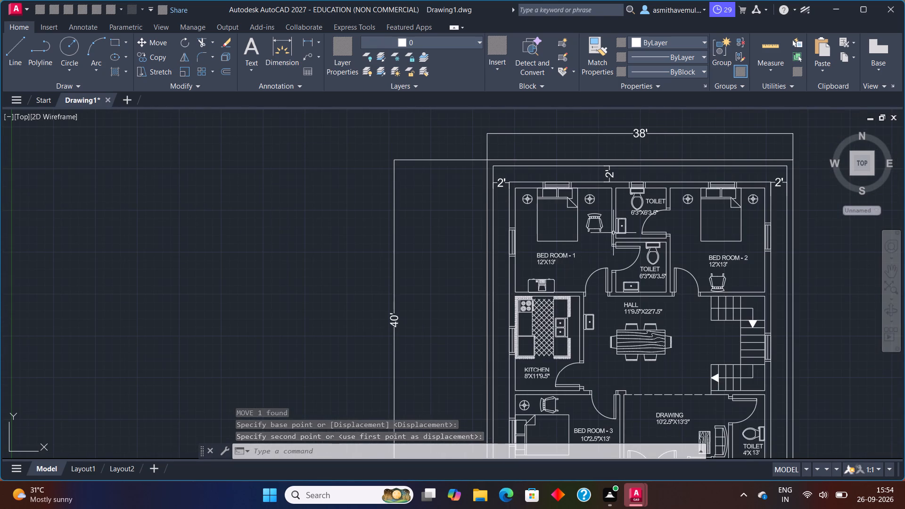
click(601, 230)
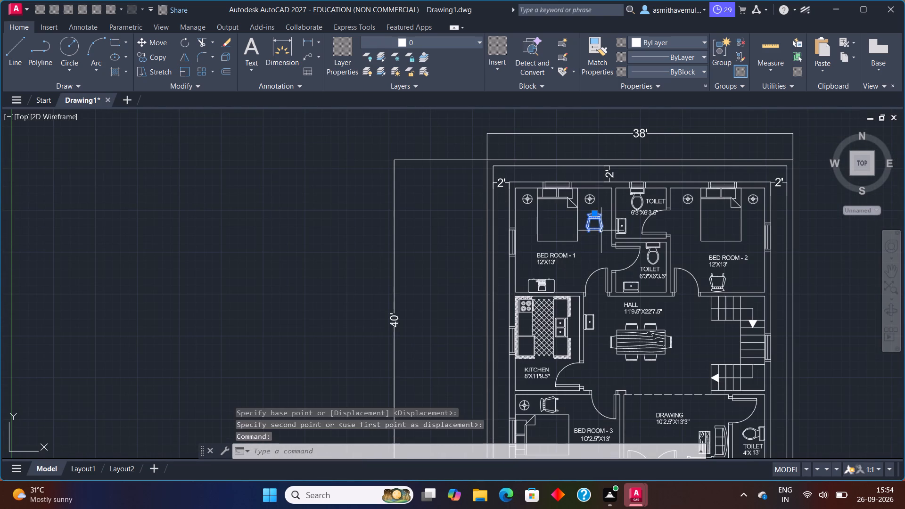
key(m)
key(Return)
click(601, 228)
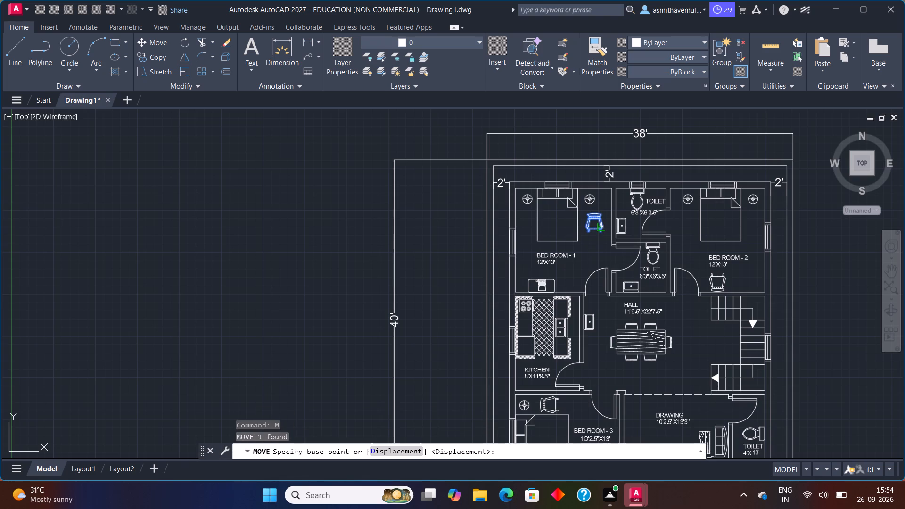
click(592, 230)
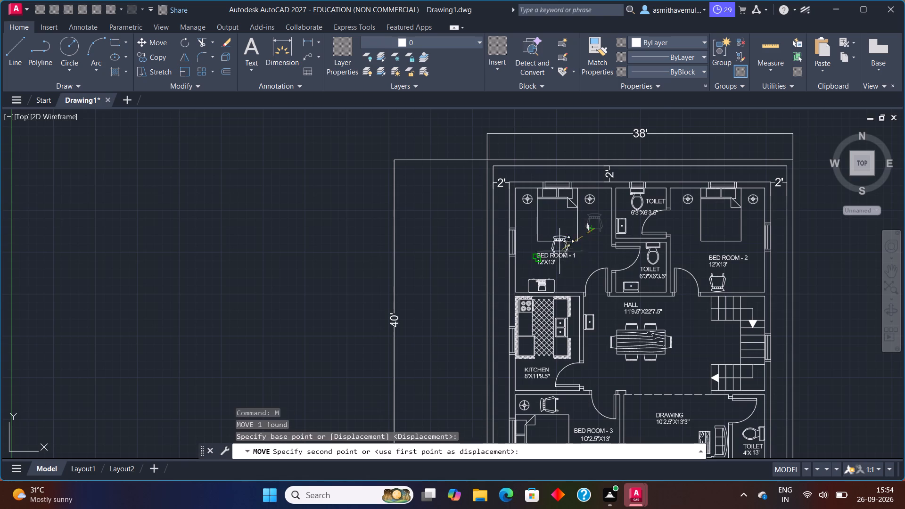
scroll(527, 279, up, 5)
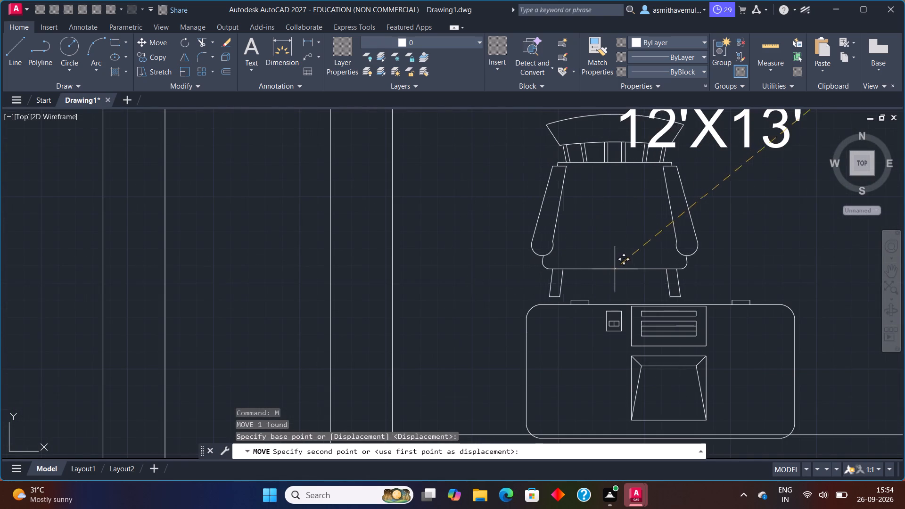
click(656, 270)
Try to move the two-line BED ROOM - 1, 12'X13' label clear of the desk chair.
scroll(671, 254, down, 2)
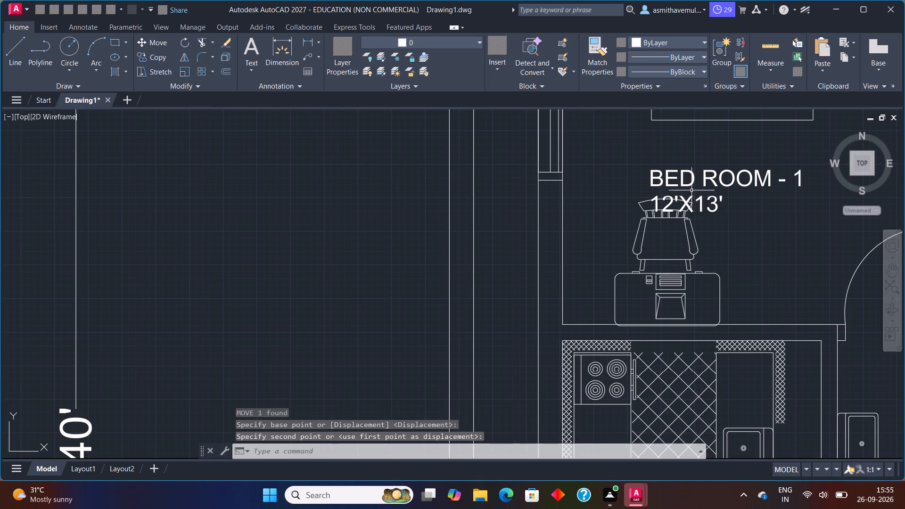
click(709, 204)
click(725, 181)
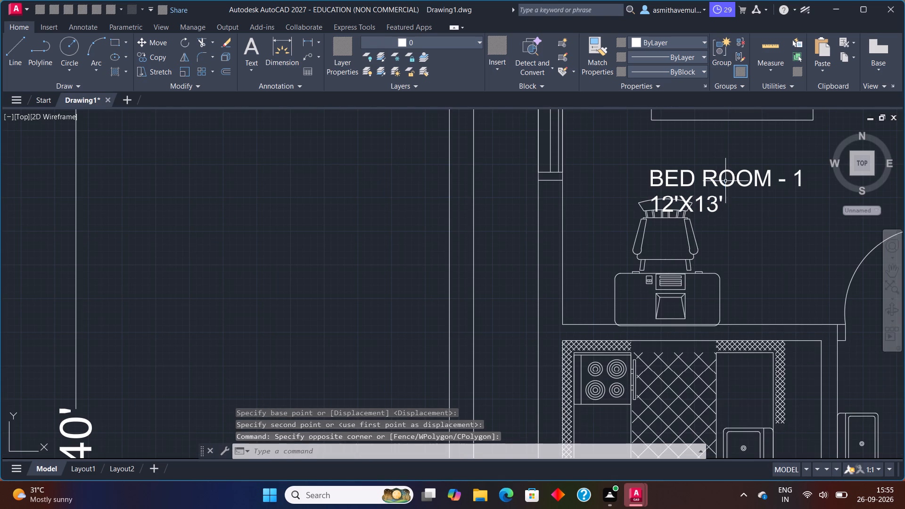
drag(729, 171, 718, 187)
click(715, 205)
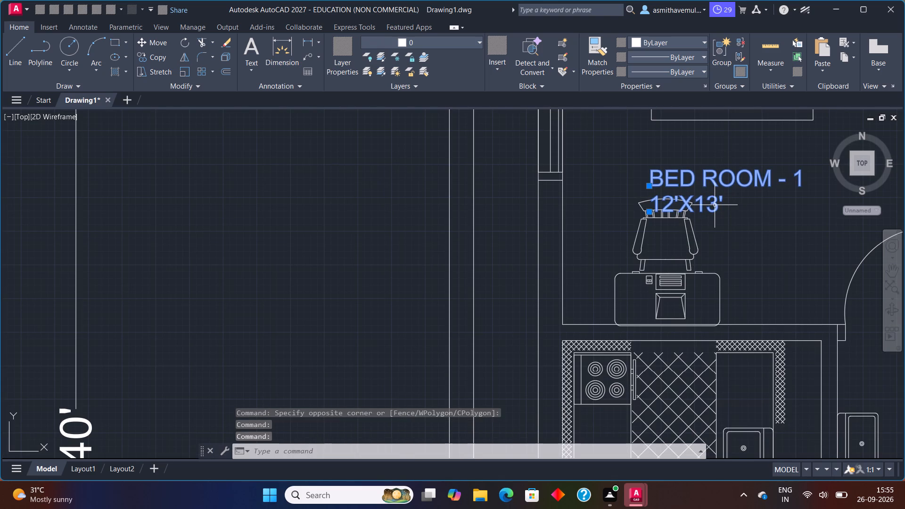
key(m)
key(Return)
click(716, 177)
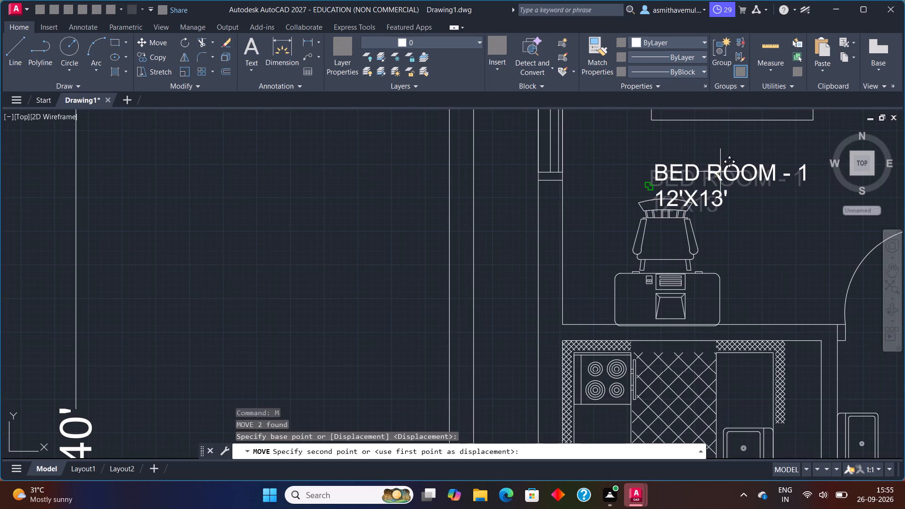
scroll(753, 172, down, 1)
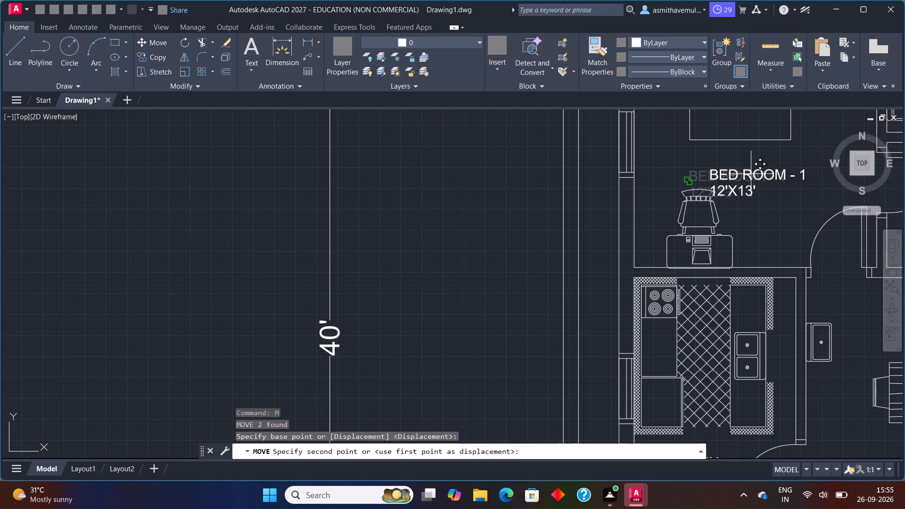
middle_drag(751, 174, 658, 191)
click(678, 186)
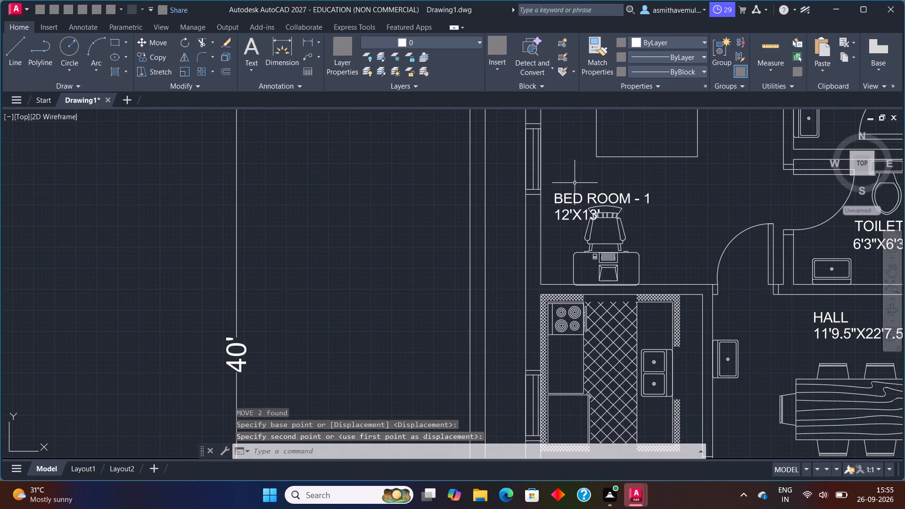
Move the BED ROOM - 1 and 12'X13' label toward the bedroom door, into the clear space beside the desk chair.
drag(575, 183, 572, 227)
key(m)
key(Return)
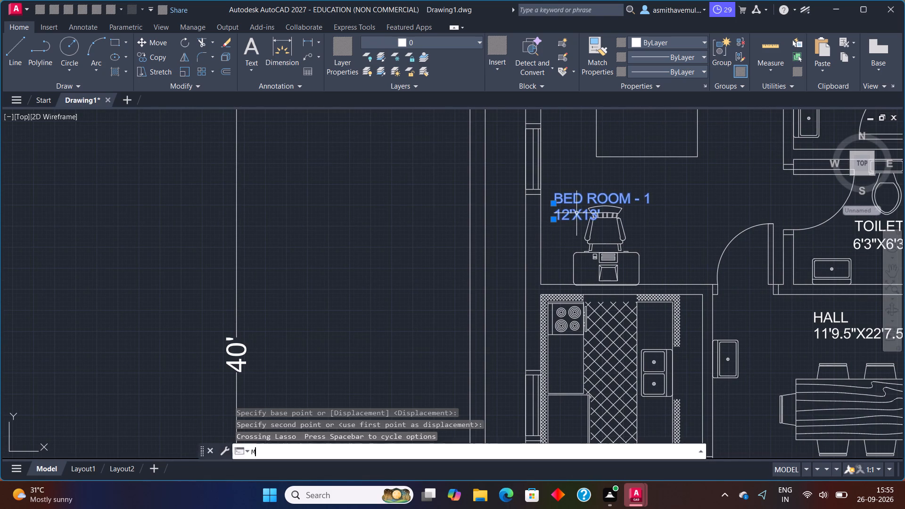
click(579, 200)
click(679, 187)
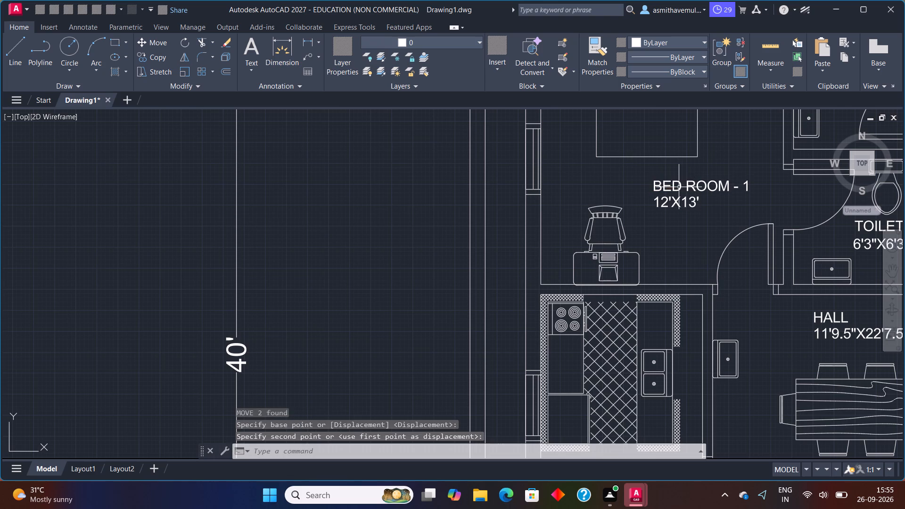
Move the Bed Room 1 chair about 6 inches straight away from the desk.
scroll(674, 205, down, 3)
scroll(674, 202, up, 1)
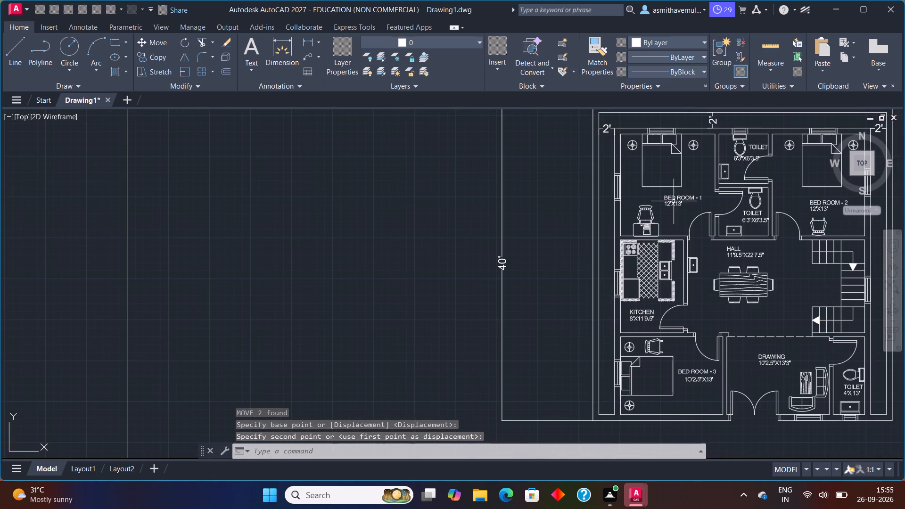
scroll(674, 202, up, 1)
click(640, 224)
key(m)
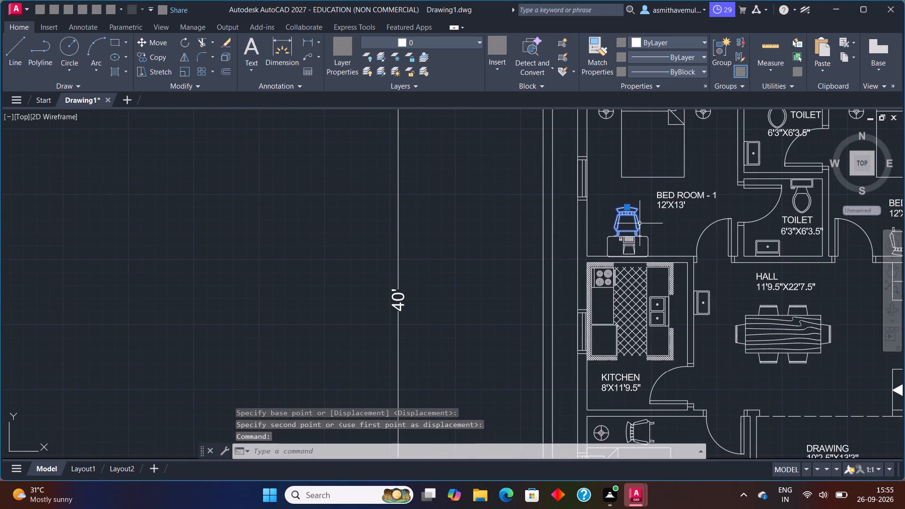
key(Return)
click(626, 207)
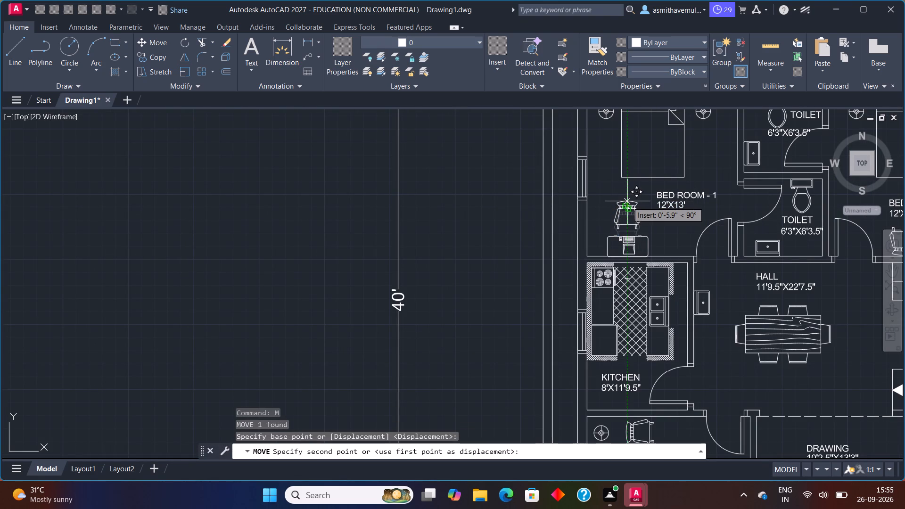
click(627, 202)
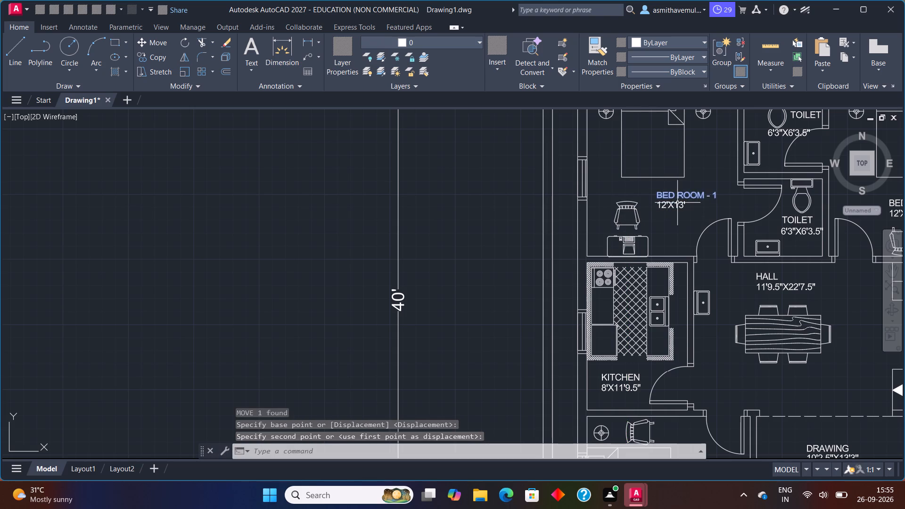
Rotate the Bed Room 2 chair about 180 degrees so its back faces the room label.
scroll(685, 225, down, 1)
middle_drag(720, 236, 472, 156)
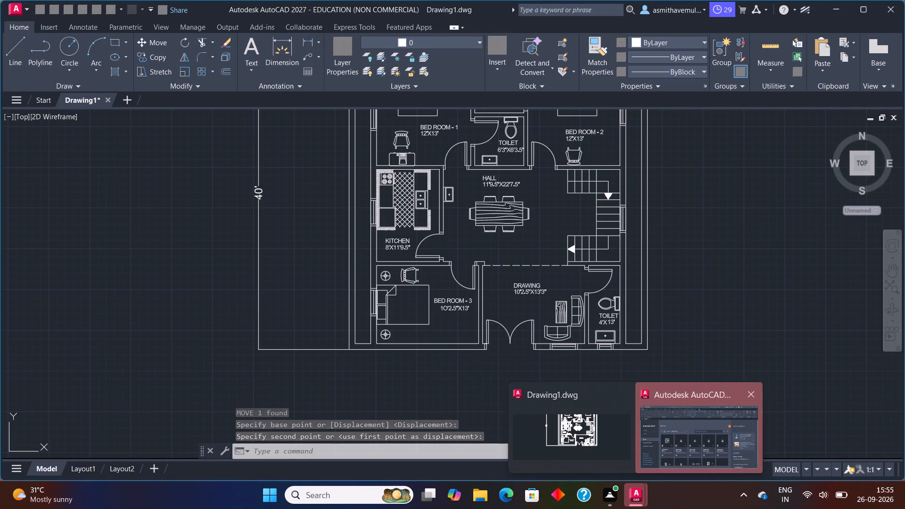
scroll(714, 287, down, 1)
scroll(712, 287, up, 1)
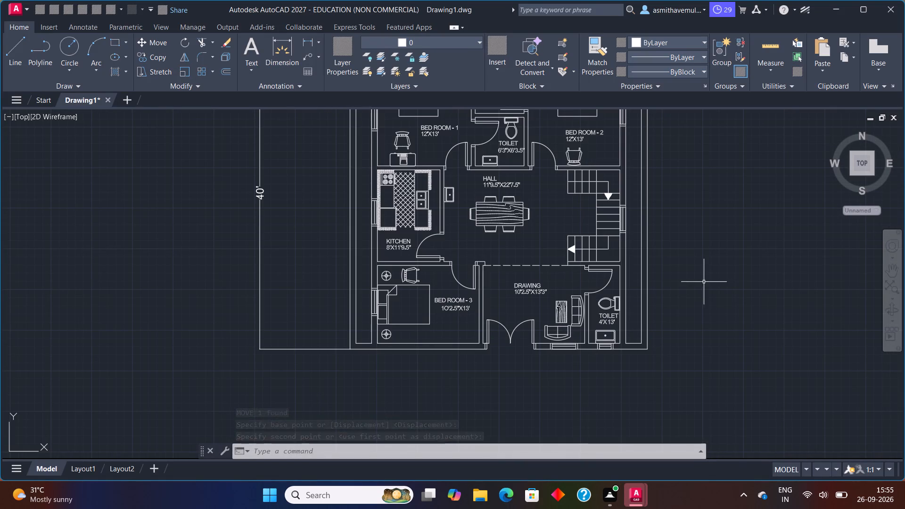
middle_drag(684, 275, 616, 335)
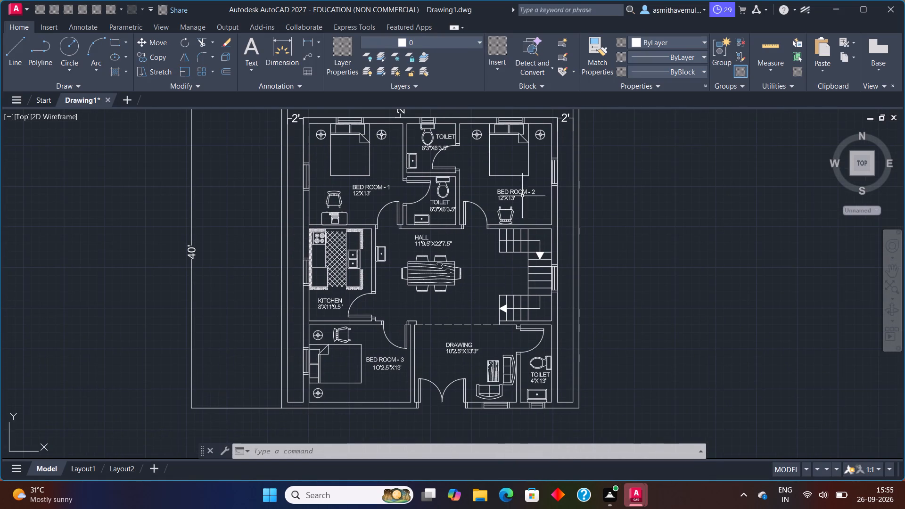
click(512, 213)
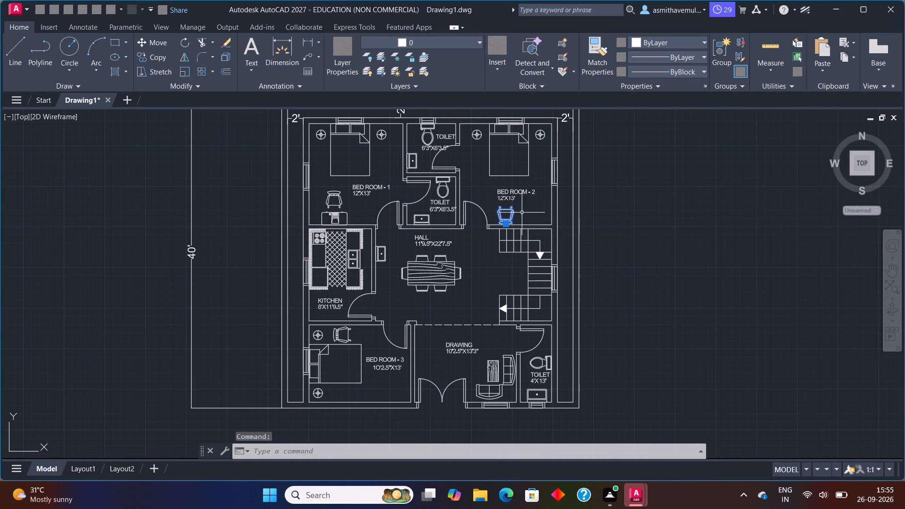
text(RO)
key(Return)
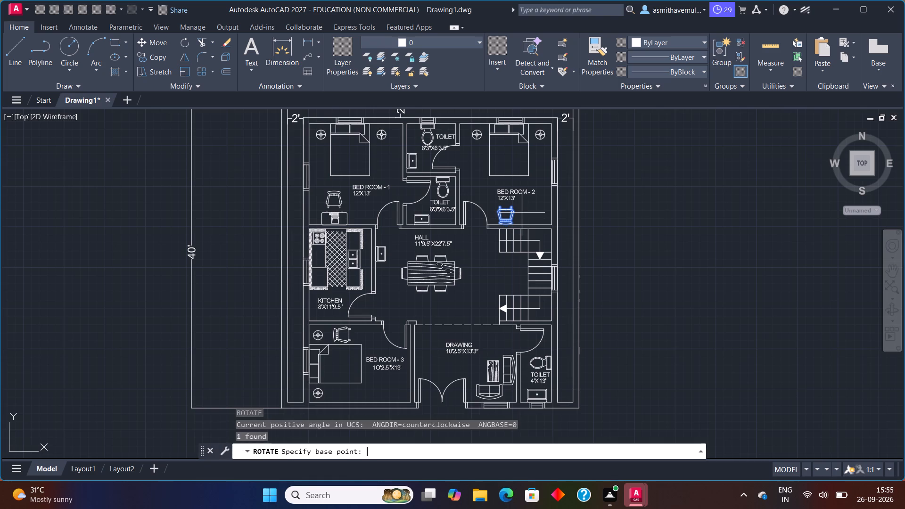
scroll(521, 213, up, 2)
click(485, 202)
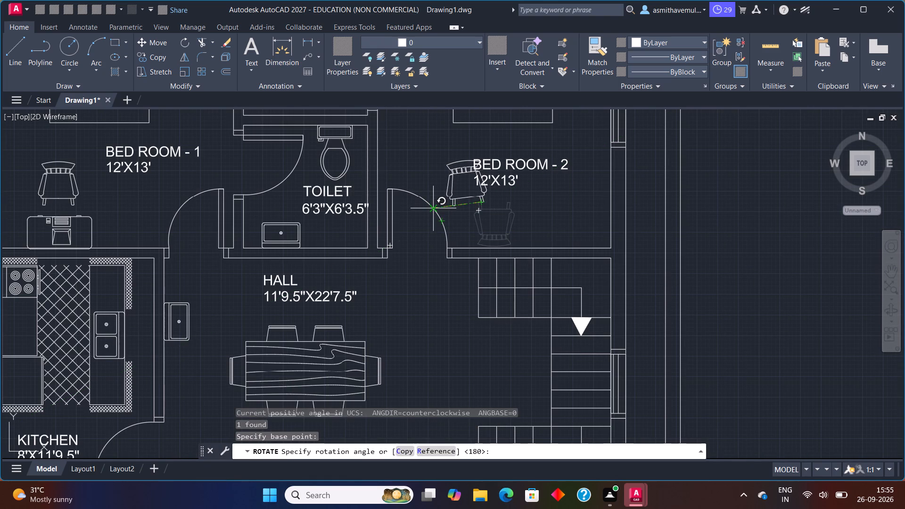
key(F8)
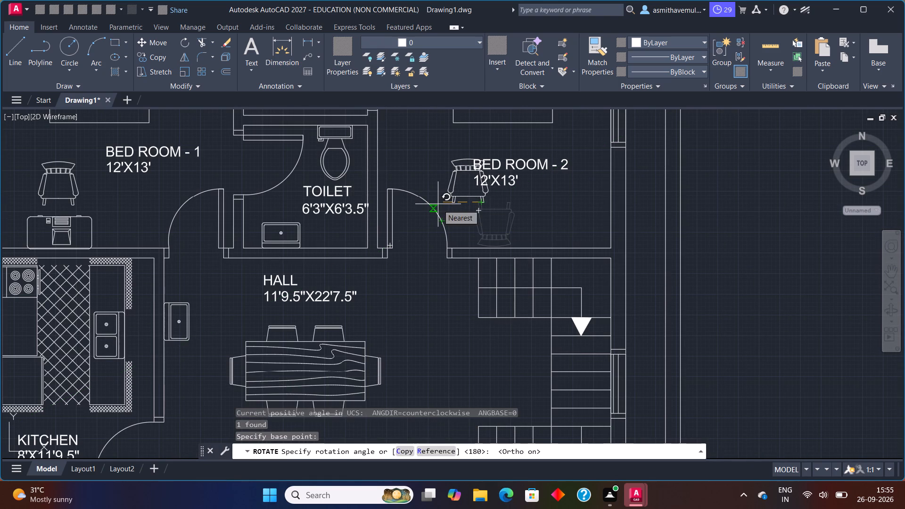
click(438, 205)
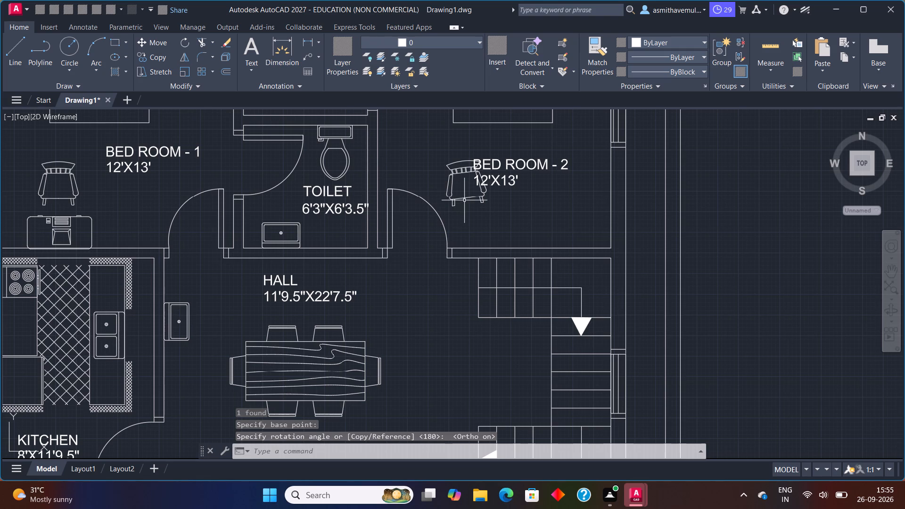
Erase the chair beside the BED ROOM - 2 label.
click(465, 197)
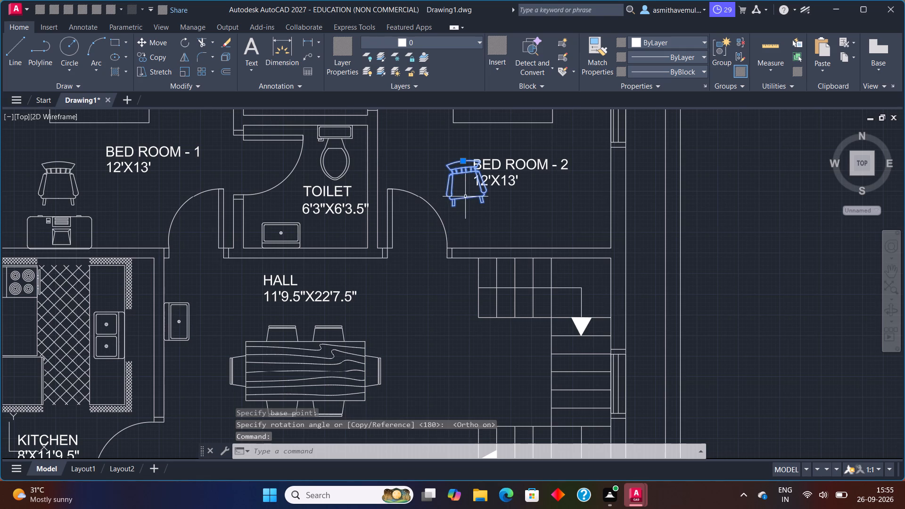
key(Delete)
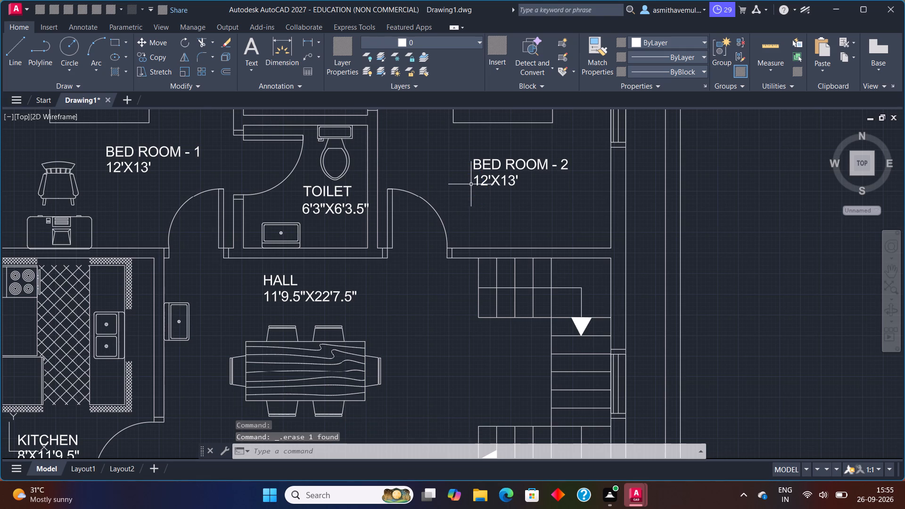
Try to bring the Chair - Rocking block from DesignCenter's Home - Space Planner.dwg into the empty space outside the plan.
key(ctrl+2)
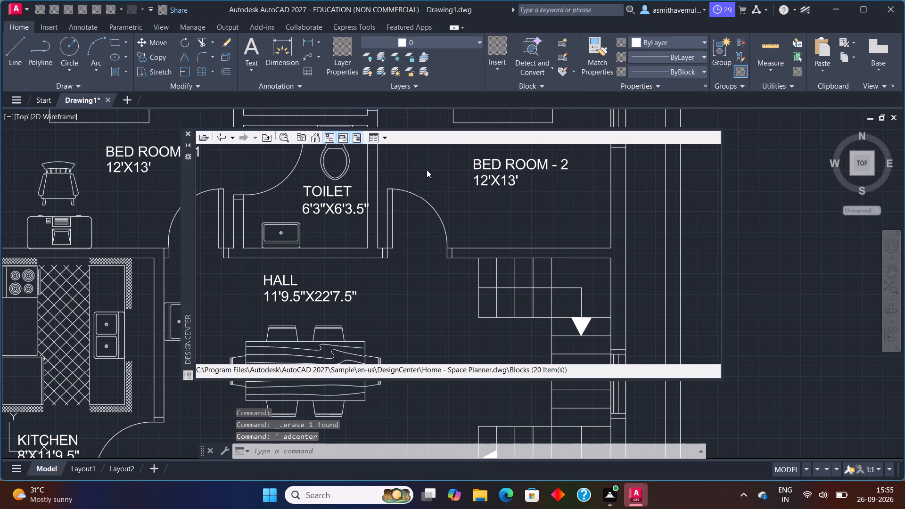
drag(419, 173, 704, 262)
drag(749, 269, 758, 271)
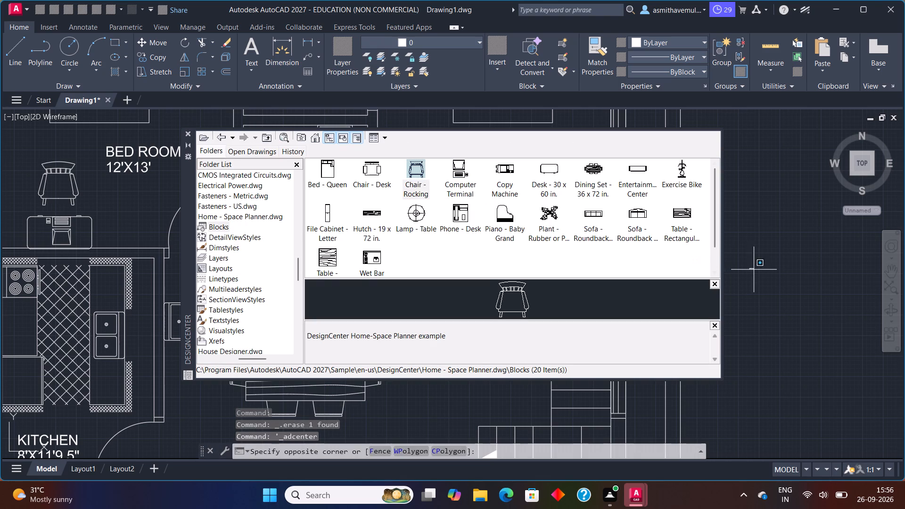
drag(758, 271, 759, 271)
click(769, 262)
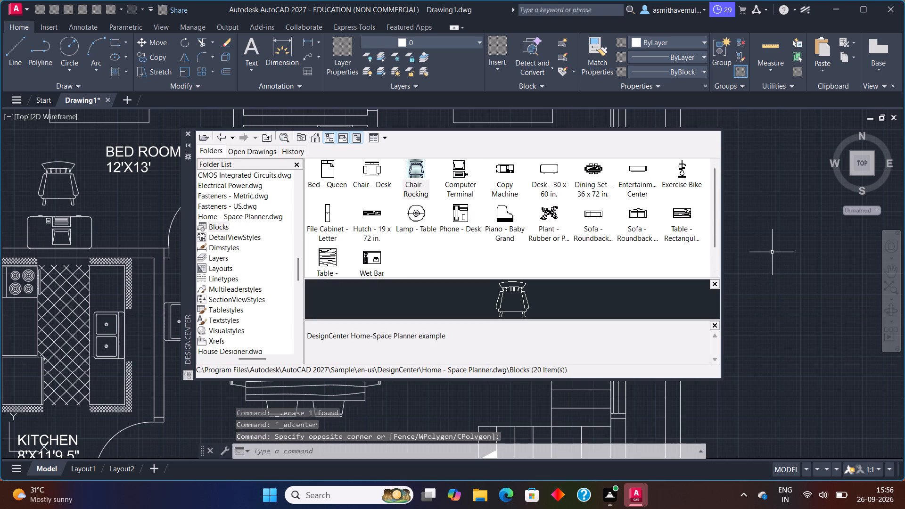
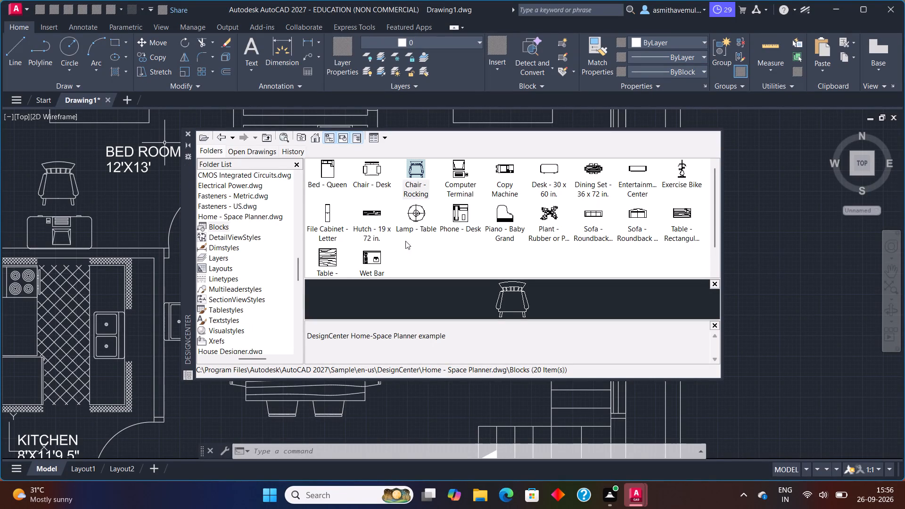
Insert the Chair - Rocking block from DesignCenter's Home - Space Planner.dwg into the empty space outside the plan and close DesignCenter.
drag(416, 175, 792, 321)
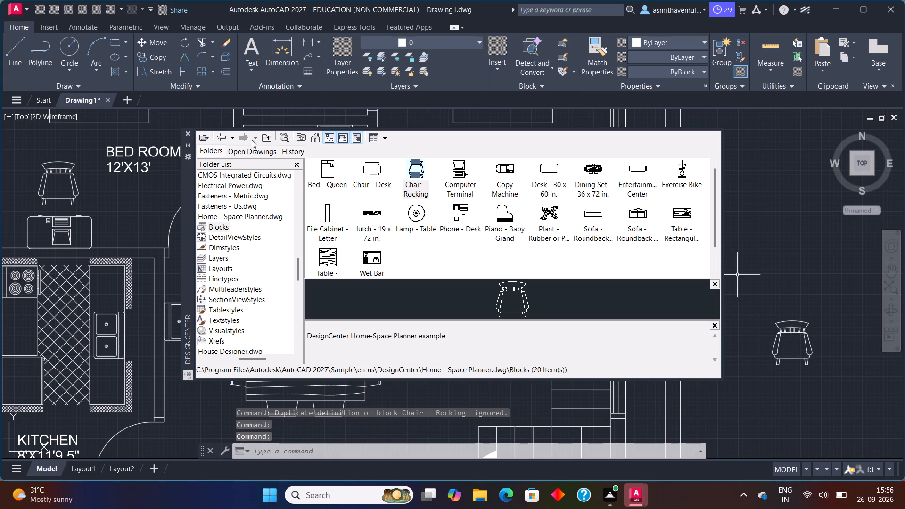
click(188, 134)
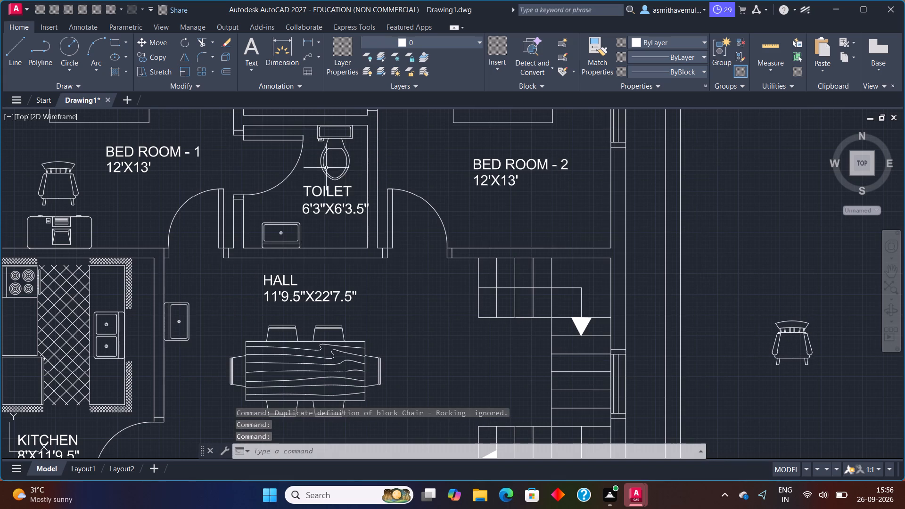
Move the new rocking chair with Ortho off from outside the plan into Bed Room 2, between the bed and window wall, below the lamp.
click(784, 324)
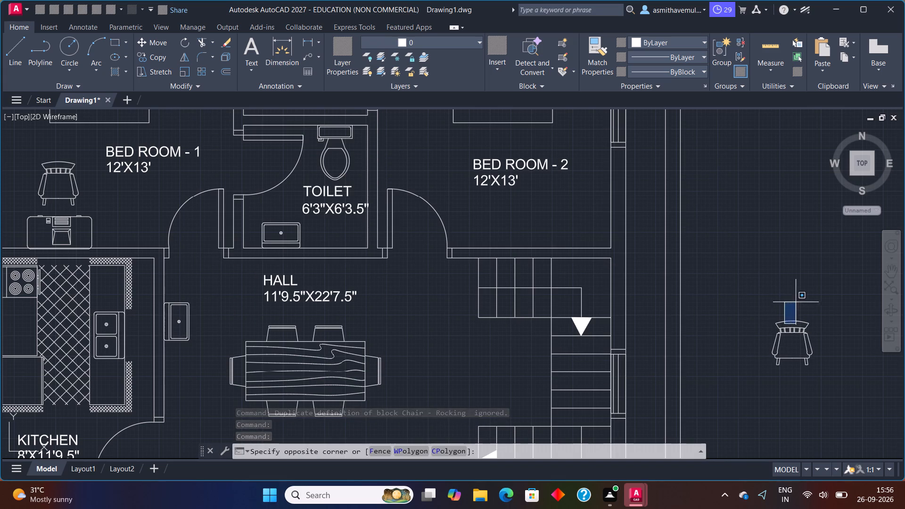
click(798, 303)
drag(788, 297, 810, 389)
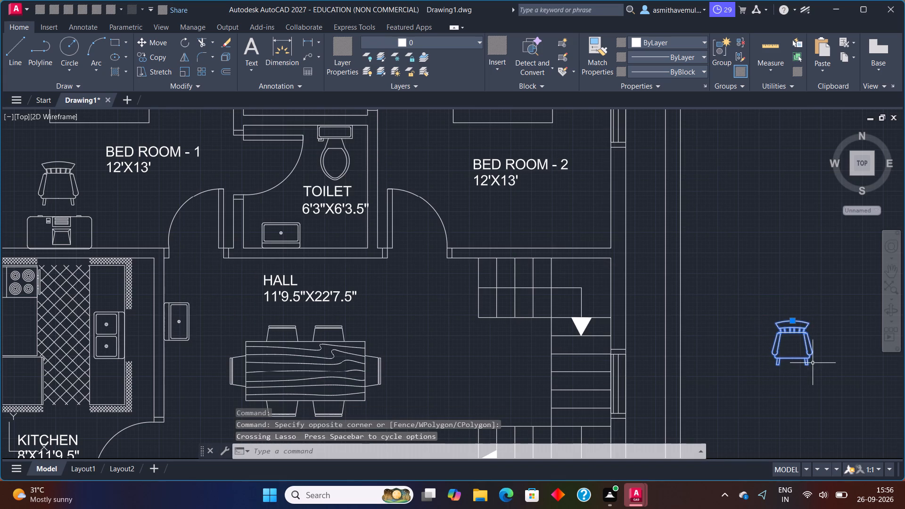
key(m)
key(Return)
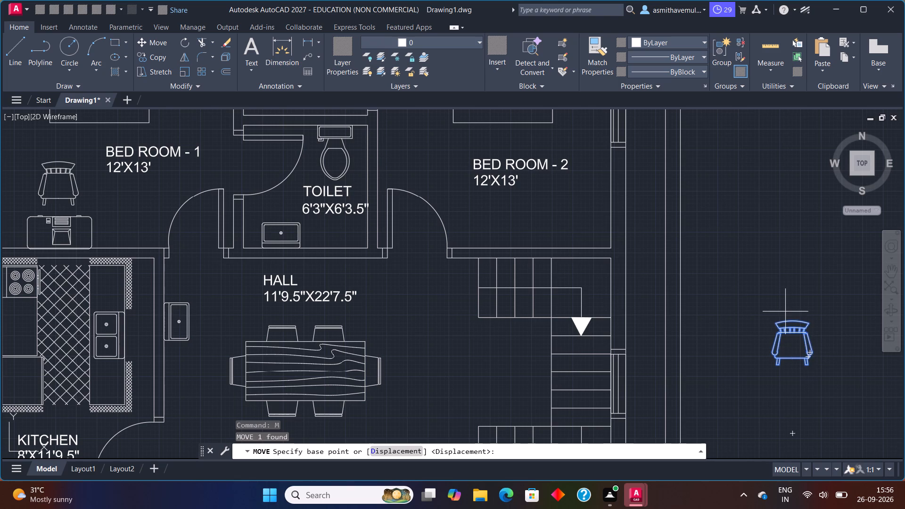
click(795, 321)
scroll(651, 263, down, 1)
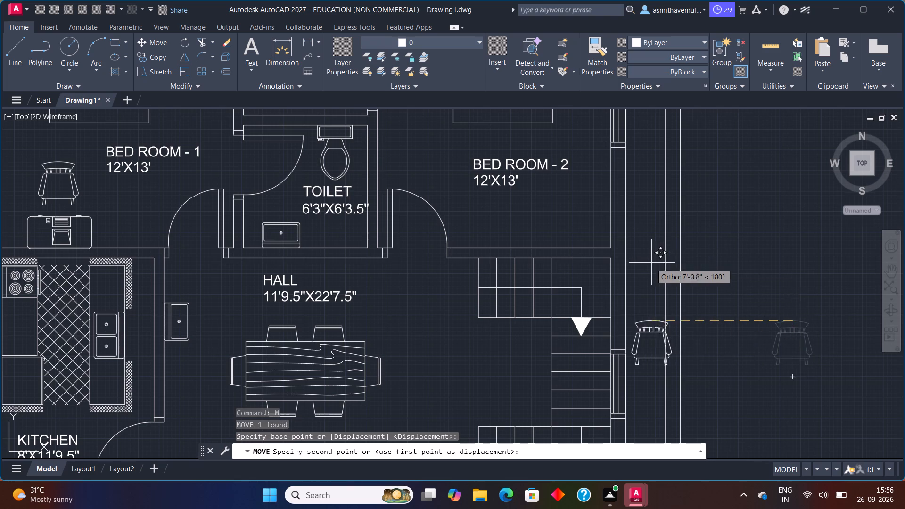
key(F8)
middle_drag(625, 214, 611, 308)
scroll(592, 246, up, 2)
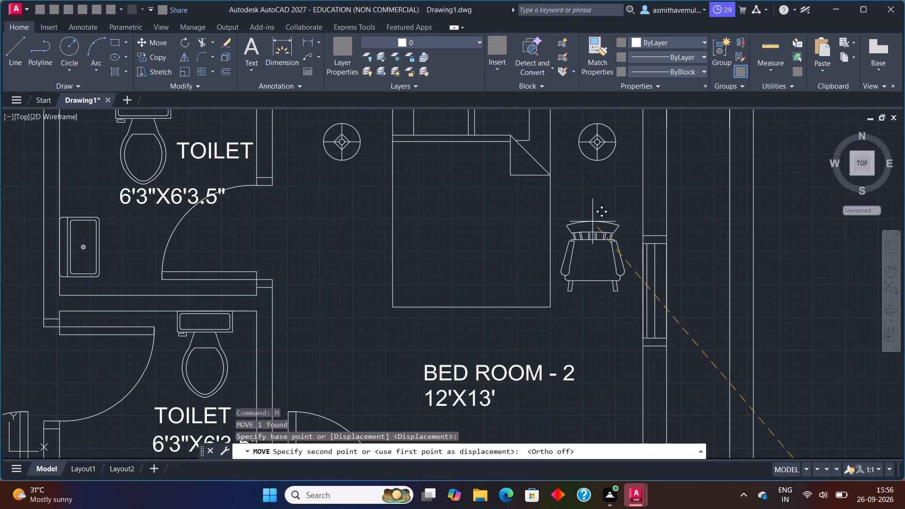
click(596, 205)
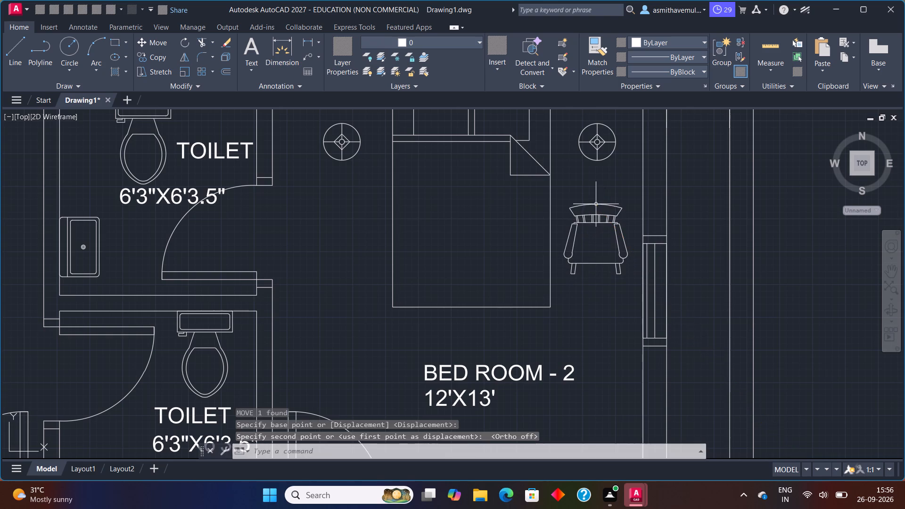
Examine the overall floor plan, including Bed Room 1's desk area and the kitchen.
scroll(673, 216, down, 4)
scroll(653, 248, up, 1)
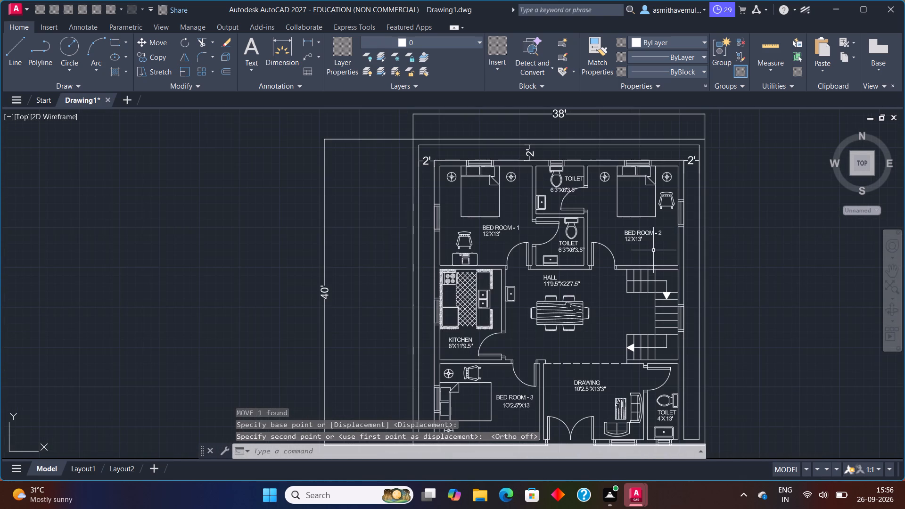
middle_drag(653, 251, 604, 228)
scroll(590, 221, up, 1)
scroll(553, 232, down, 2)
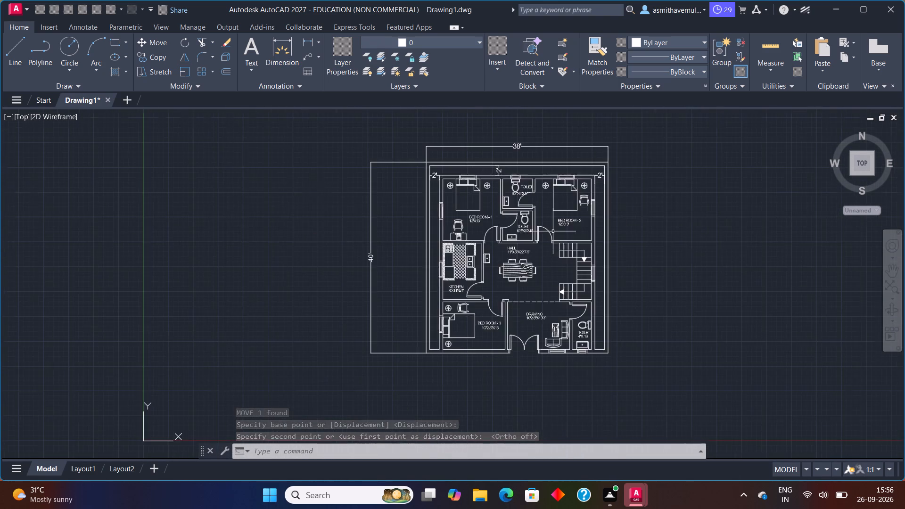
scroll(551, 236, down, 1)
scroll(496, 240, up, 5)
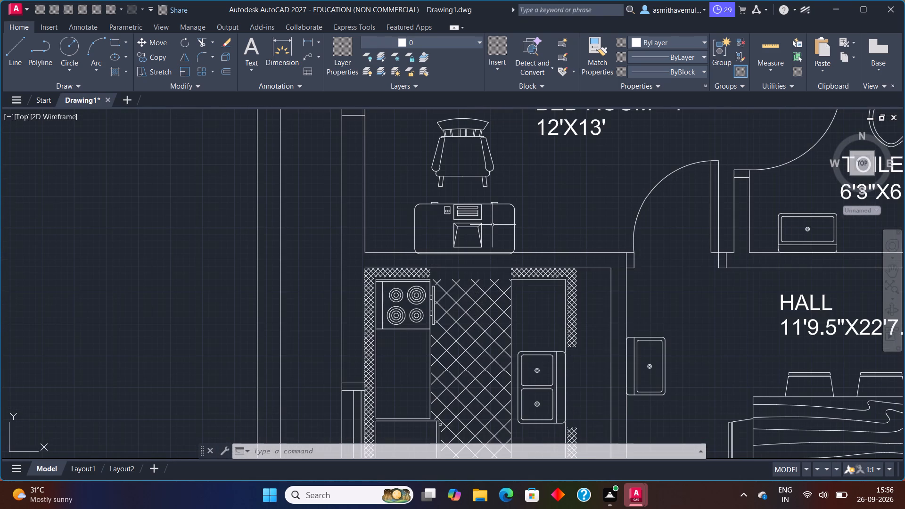
scroll(493, 225, up, 1)
scroll(491, 228, down, 4)
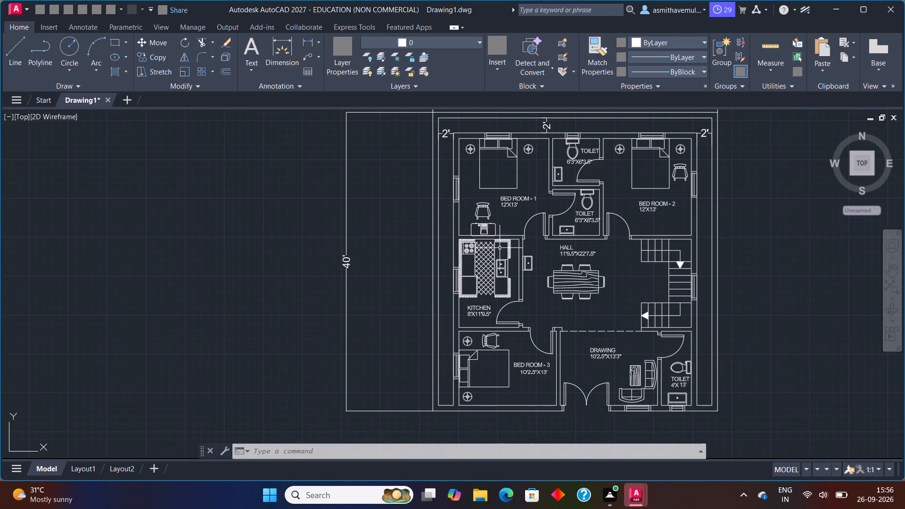
scroll(500, 262, up, 1)
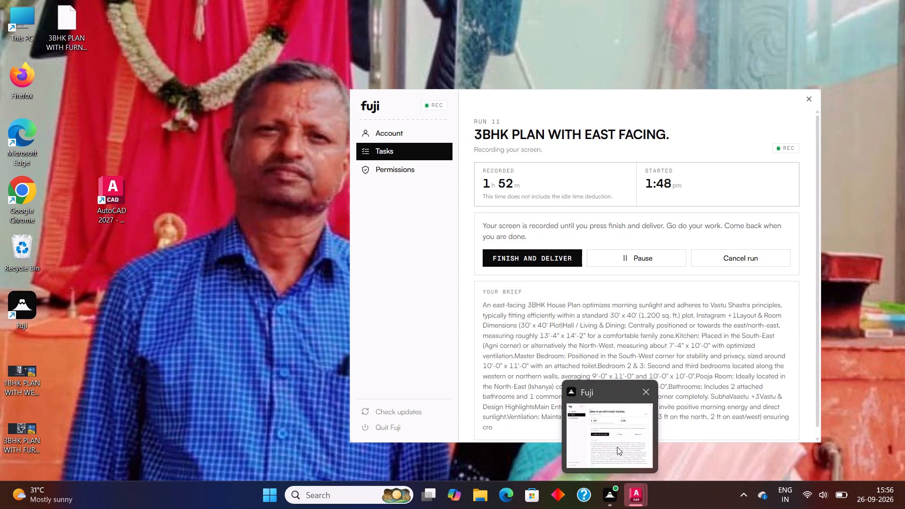
scroll(615, 247, down, 1)
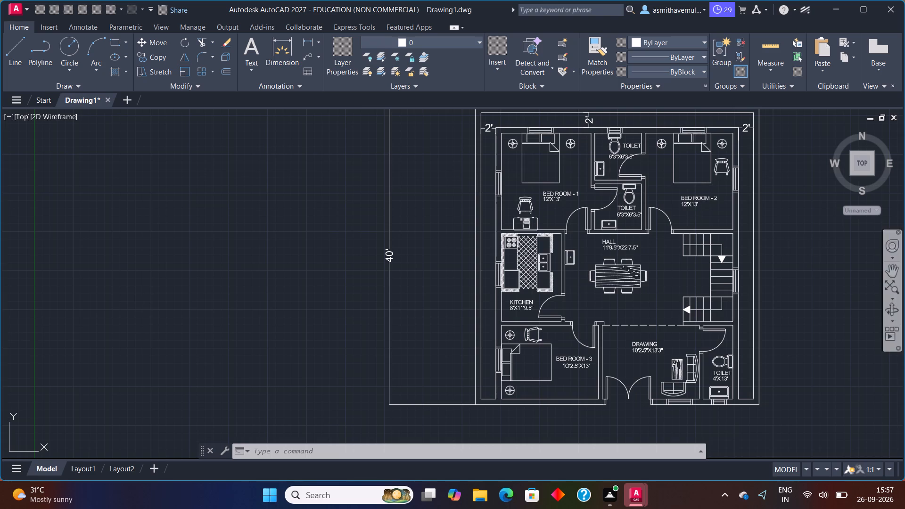
scroll(682, 317, down, 1)
scroll(671, 311, up, 1)
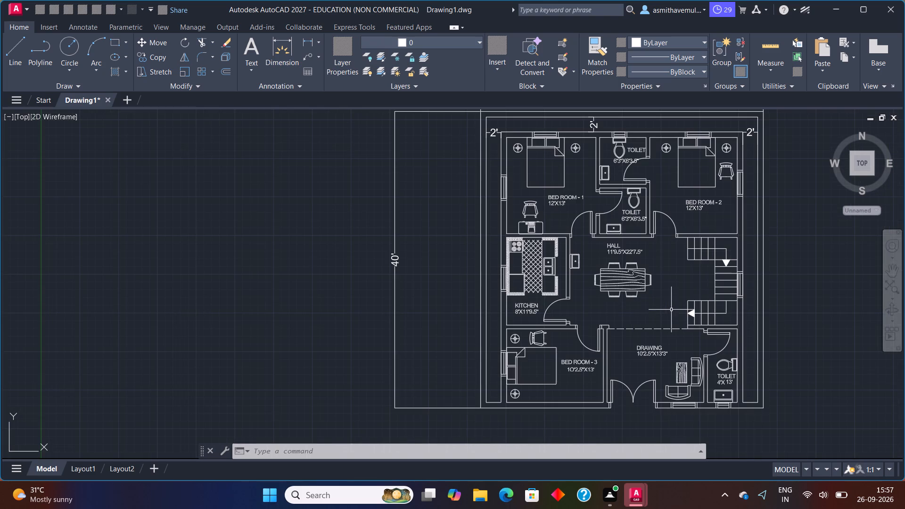
middle_click(670, 308)
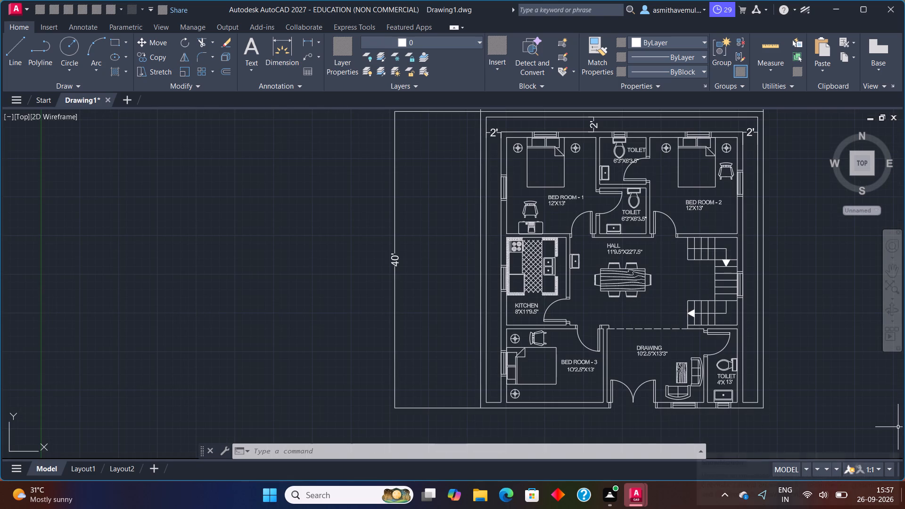
scroll(595, 182, down, 1)
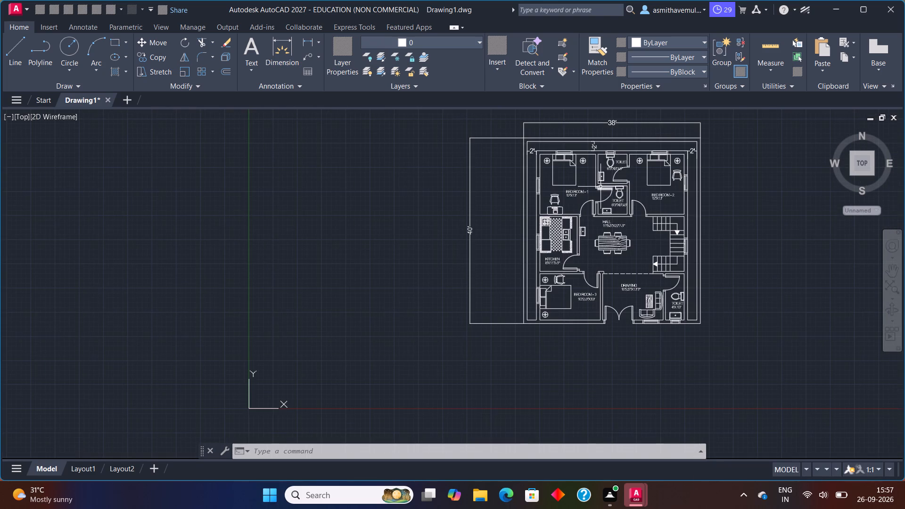
Examine the drawing room's sofas and table, the adjoining 4' by 13' toilet and the wall beside its door.
middle_drag(601, 187, 302, 255)
scroll(277, 267, up, 1)
middle_drag(270, 269, 351, 195)
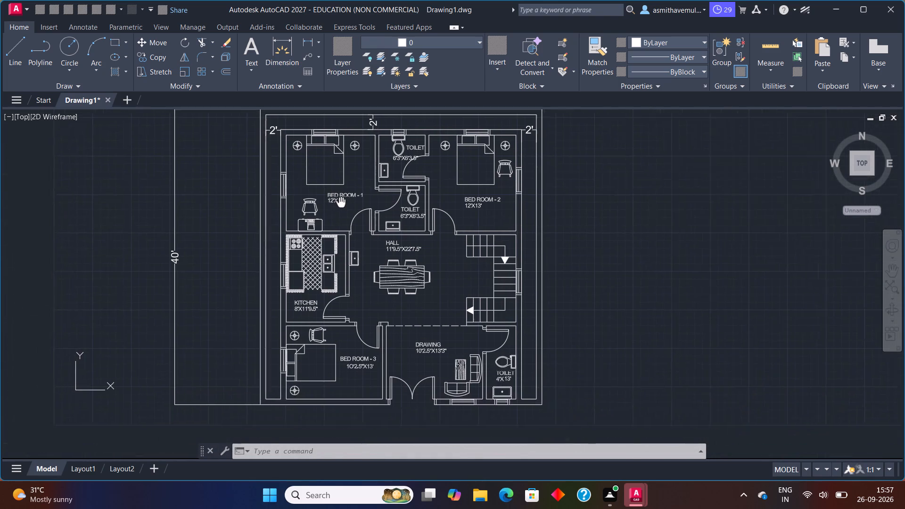
middle_drag(351, 195, 361, 188)
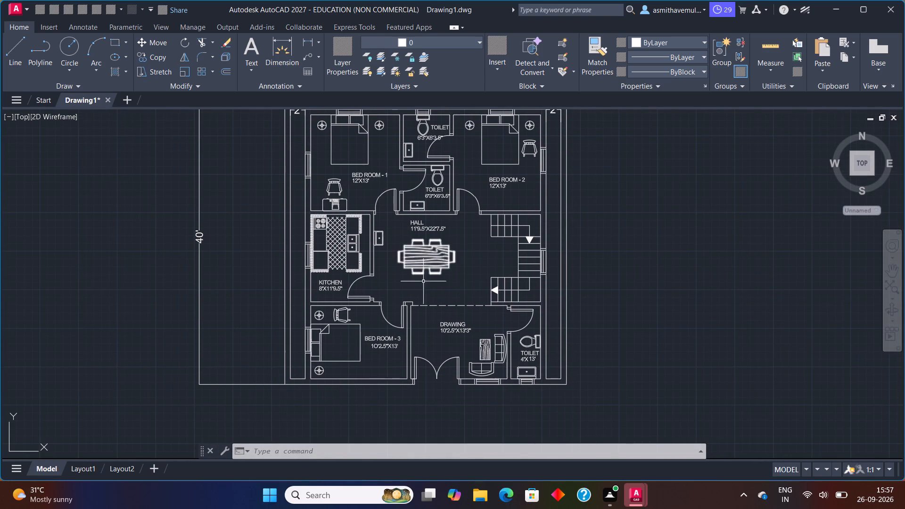
scroll(424, 283, up, 1)
middle_drag(431, 328, 464, 238)
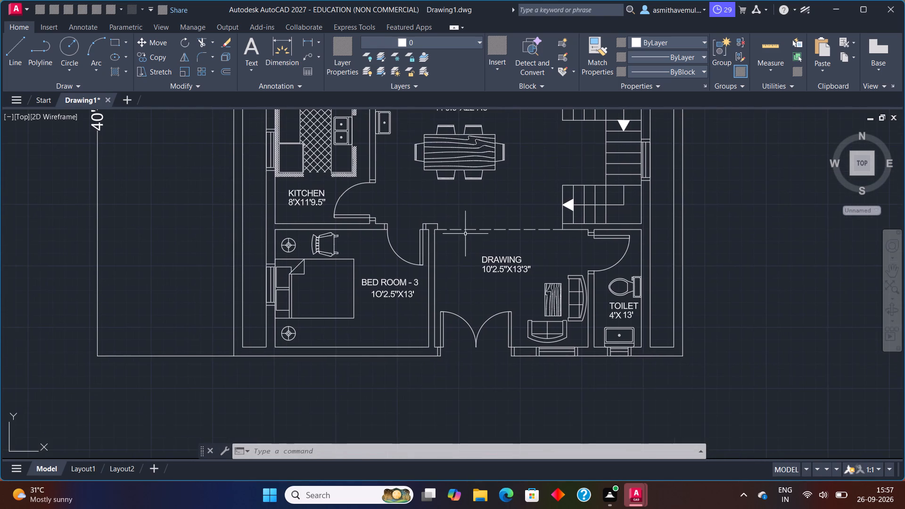
scroll(441, 309, up, 2)
scroll(447, 294, down, 1)
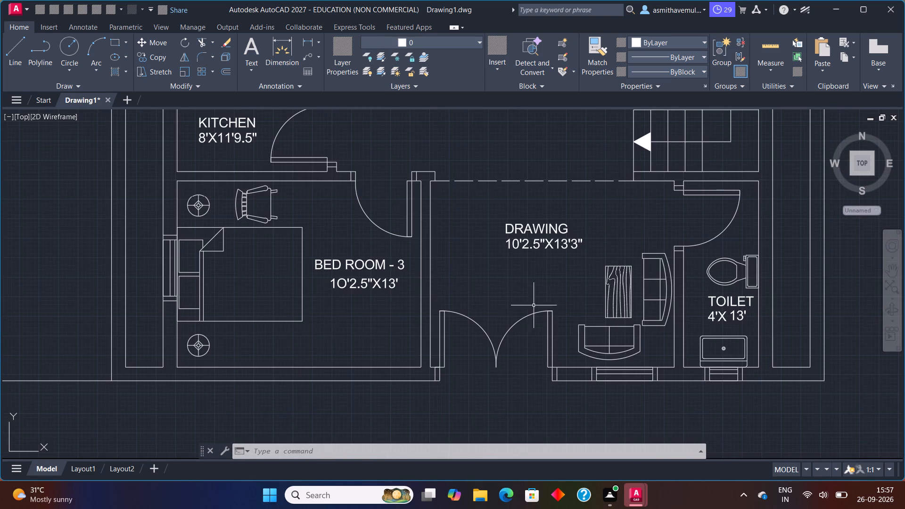
middle_drag(577, 331, 423, 337)
scroll(568, 283, up, 1)
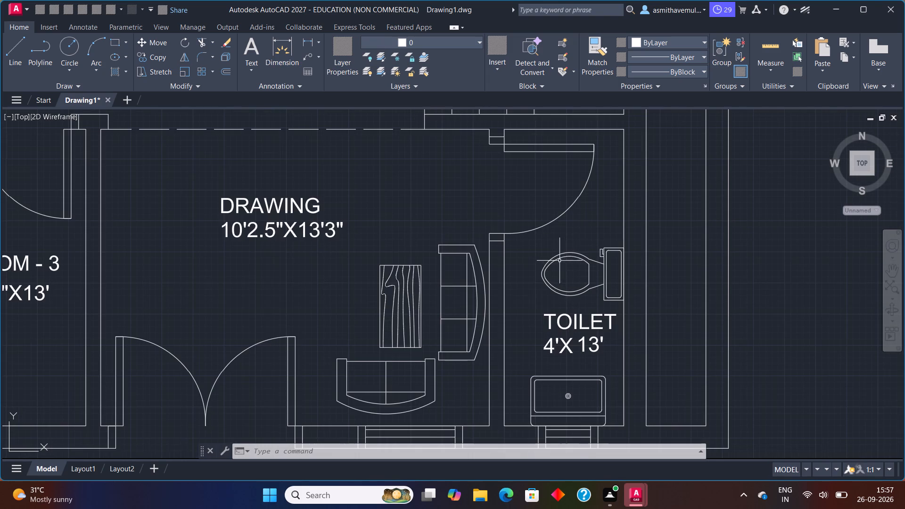
scroll(559, 261, down, 2)
scroll(510, 269, up, 2)
middle_drag(513, 259, 513, 345)
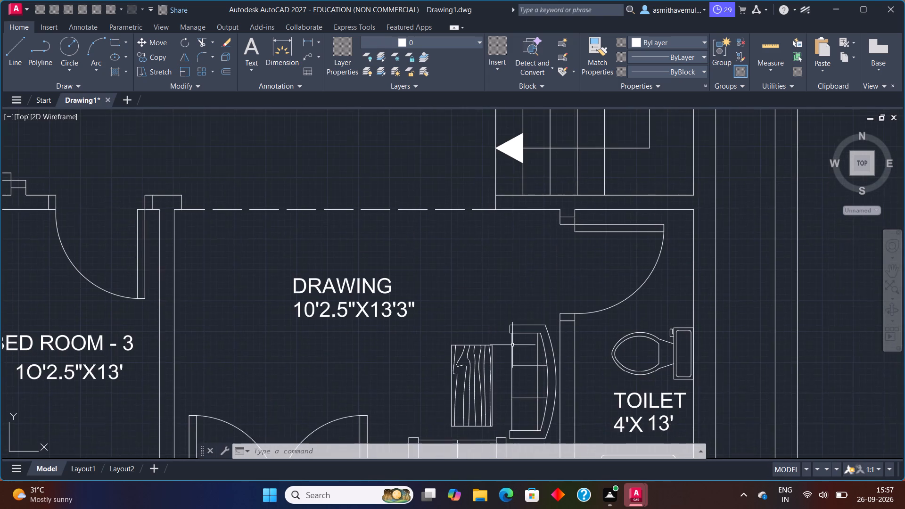
scroll(551, 253, up, 1)
middle_drag(549, 241, 530, 343)
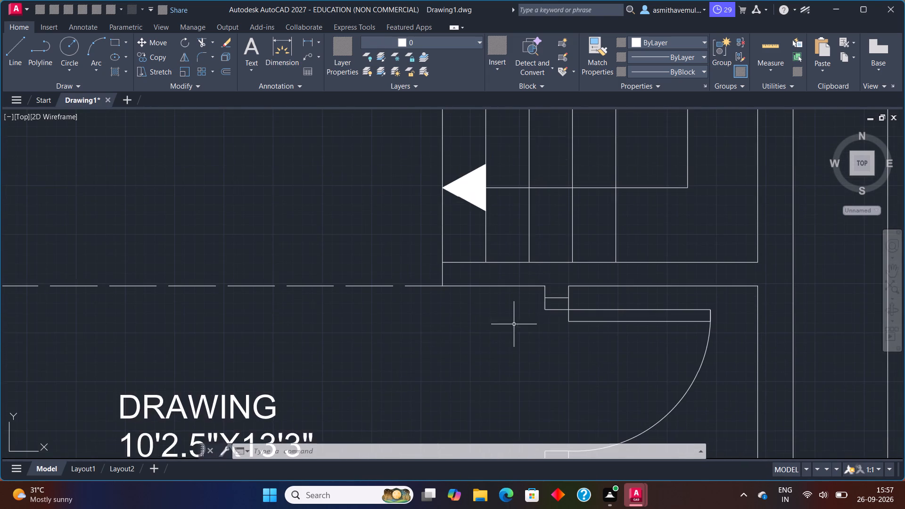
Examine the staircase, hall, Bed Rooms 1 and 2 and the two toilets between them.
scroll(514, 325, down, 2)
scroll(502, 297, up, 1)
scroll(500, 288, down, 1)
middle_drag(500, 287, 501, 302)
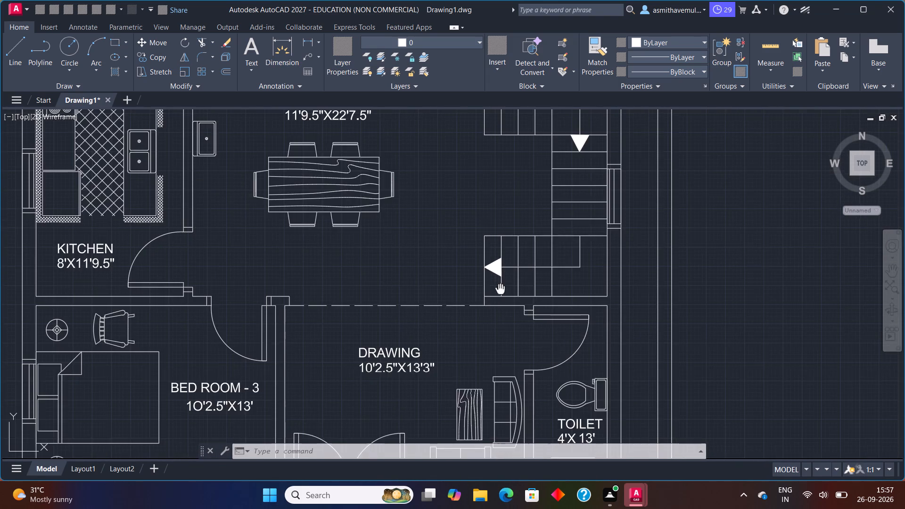
middle_drag(501, 302, 503, 388)
scroll(530, 276, down, 1)
middle_drag(523, 267, 535, 375)
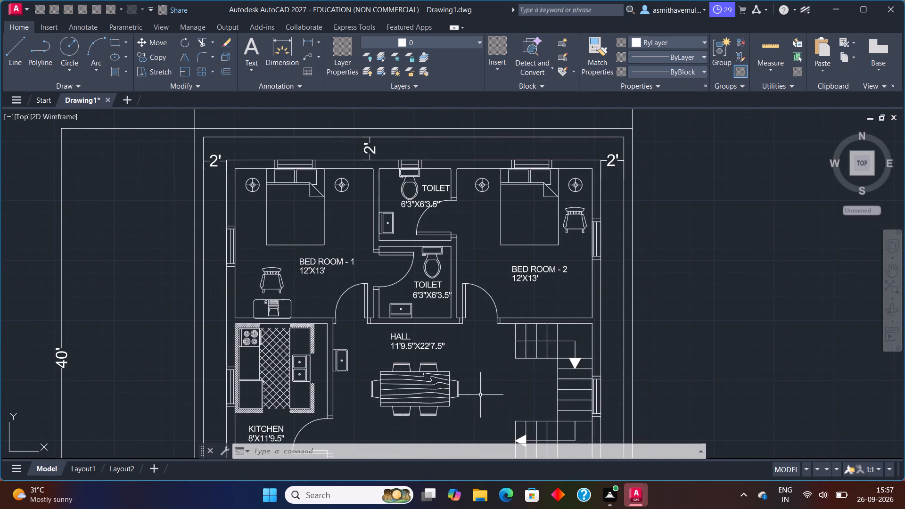
scroll(402, 335, up, 1)
middle_drag(357, 310, 357, 310)
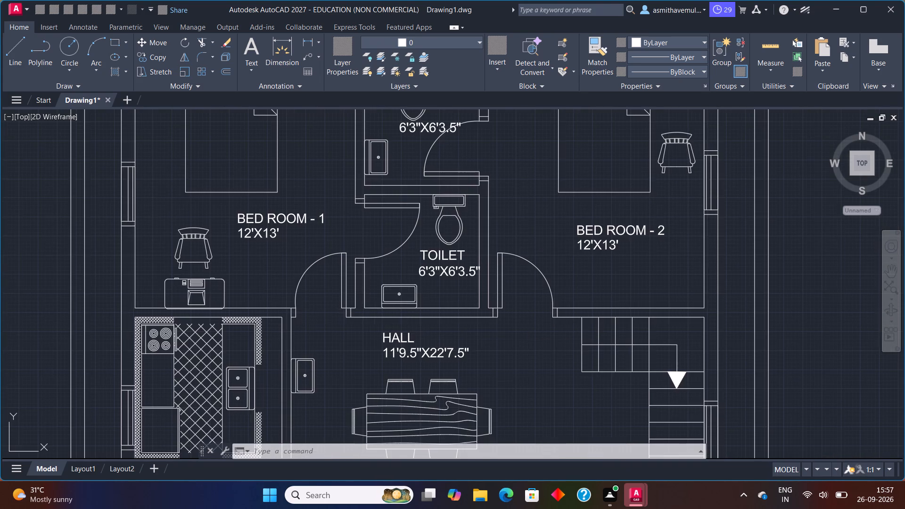
middle_drag(357, 310, 402, 313)
scroll(395, 239, down, 2)
scroll(364, 228, up, 1)
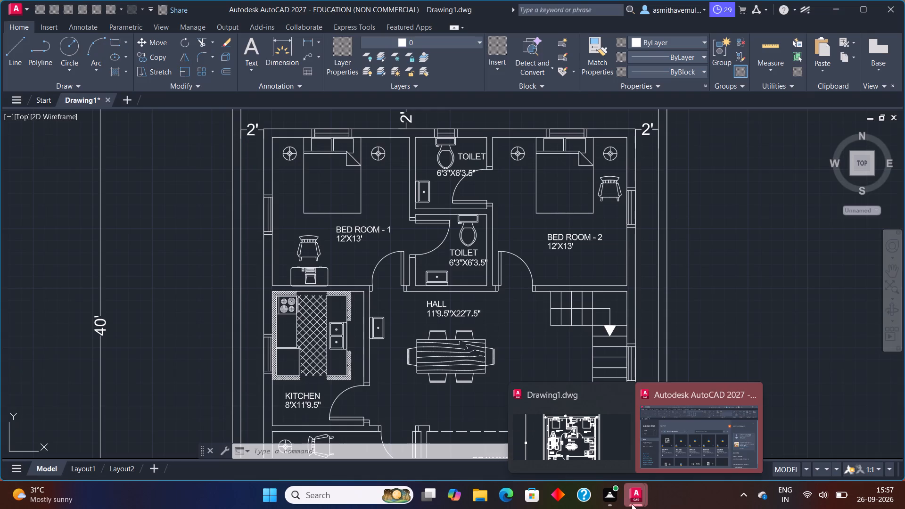
Examine the hall, kitchen, Bed Room 3 and drawing room for their furniture layout.
scroll(612, 336, down, 2)
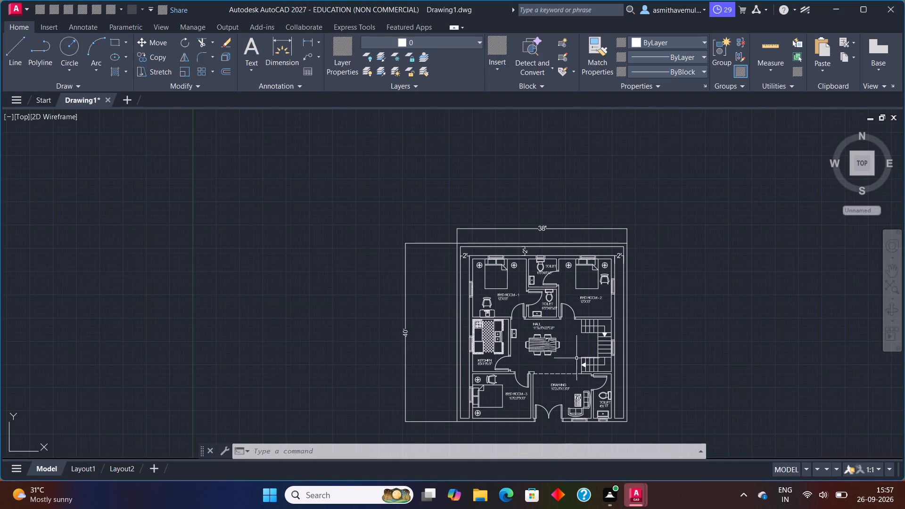
middle_drag(571, 371, 493, 335)
scroll(459, 320, up, 3)
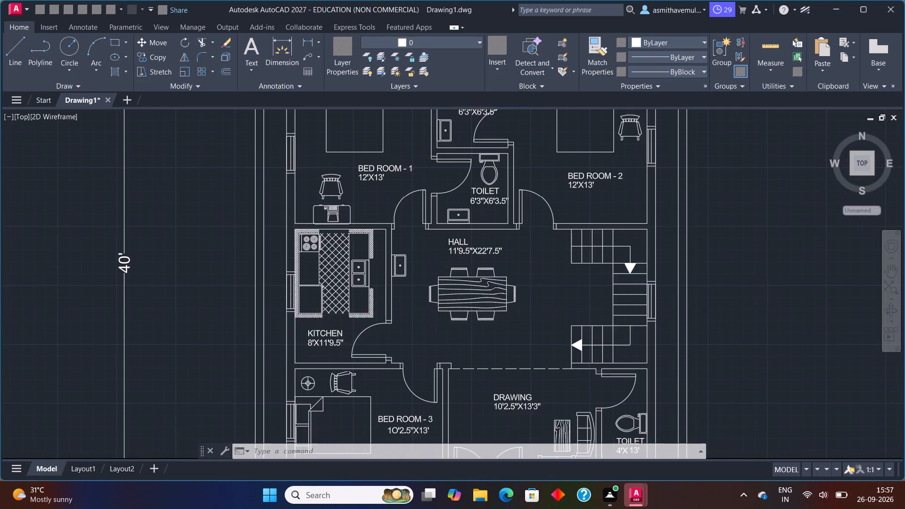
scroll(382, 303, down, 2)
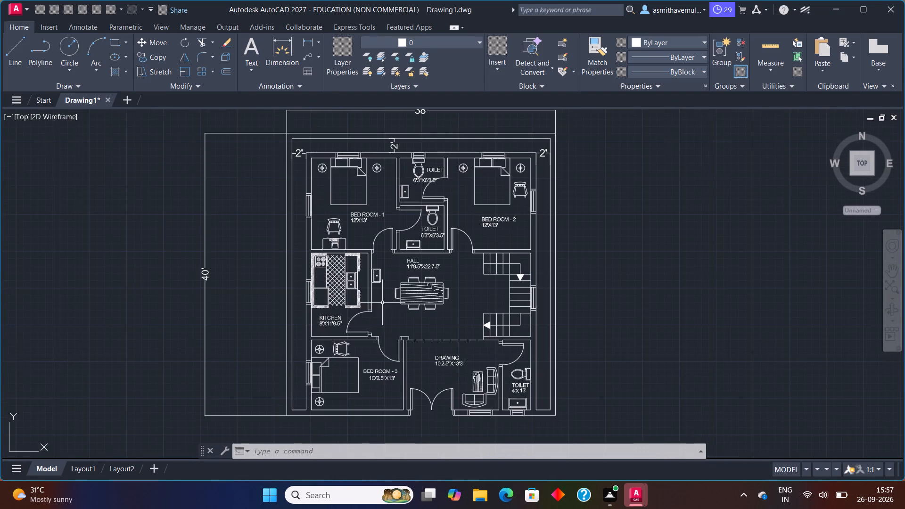
middle_drag(395, 360, 388, 338)
scroll(382, 351, up, 1)
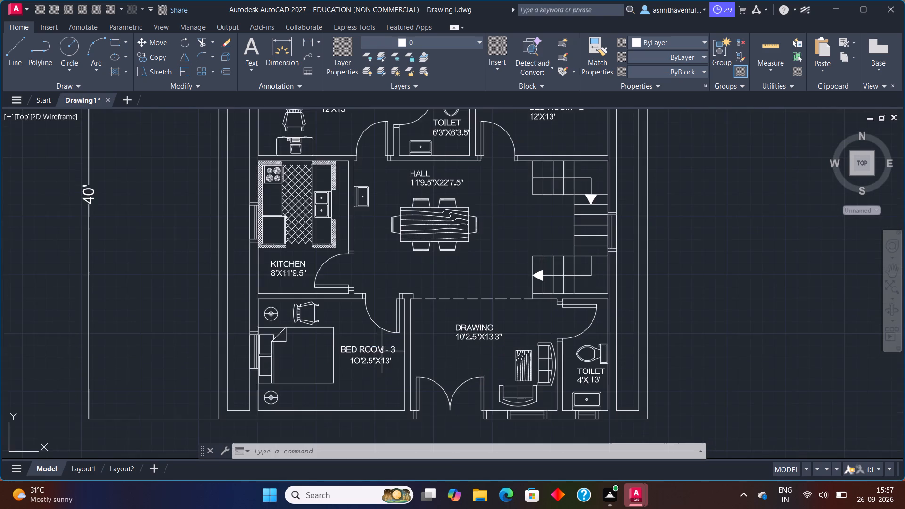
scroll(373, 377, up, 2)
scroll(365, 361, down, 1)
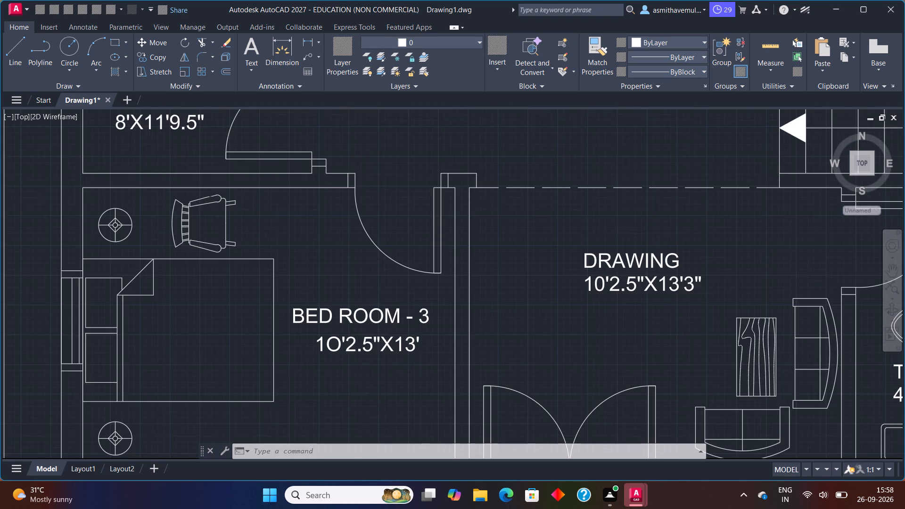
scroll(364, 359, down, 2)
scroll(375, 312, up, 1)
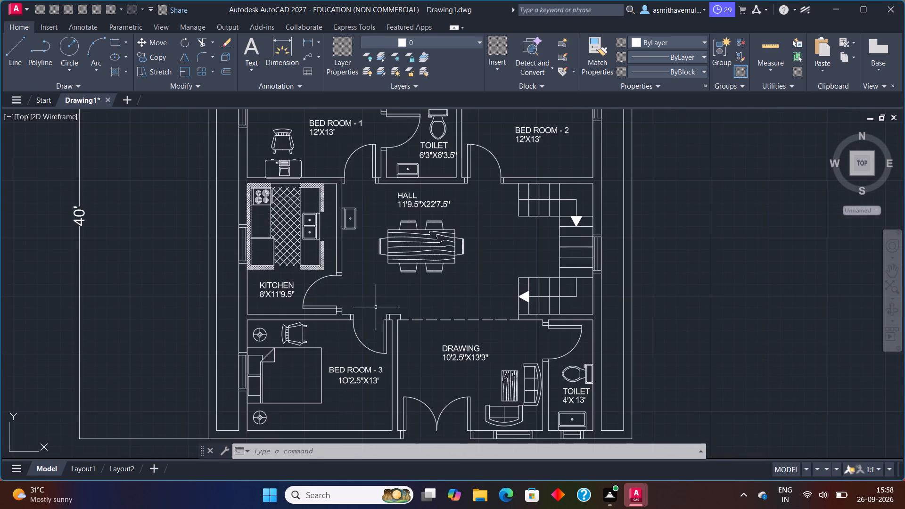
middle_drag(358, 369, 376, 319)
scroll(313, 366, up, 1)
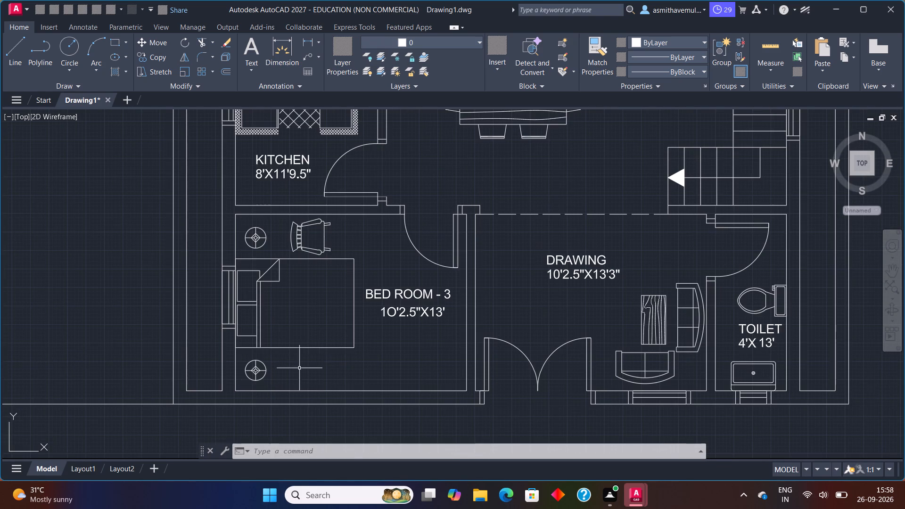
Examine the lower half of the floor plan, from the hall and kitchen down to Bed Room 3 and the drawing room.
middle_drag(297, 375, 325, 334)
scroll(326, 358, up, 2)
scroll(327, 353, down, 4)
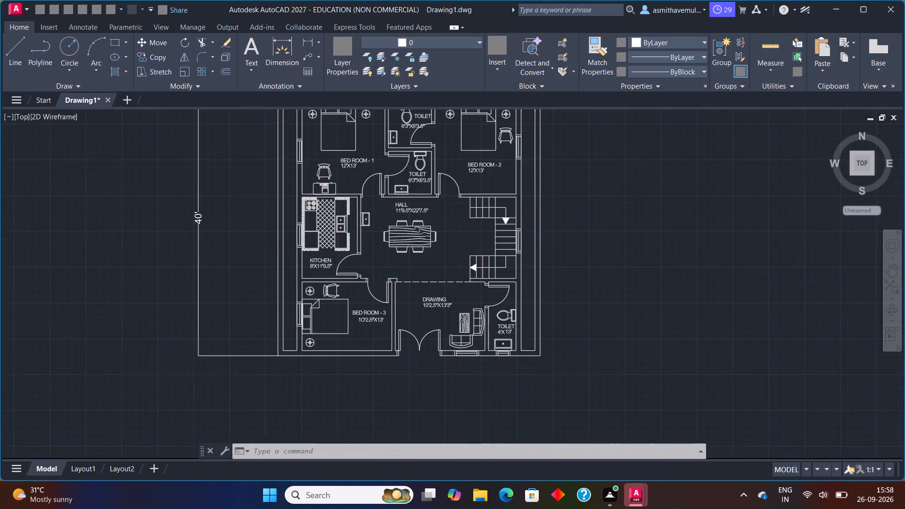
scroll(327, 353, down, 2)
scroll(327, 353, up, 1)
scroll(327, 353, down, 1)
scroll(327, 353, up, 3)
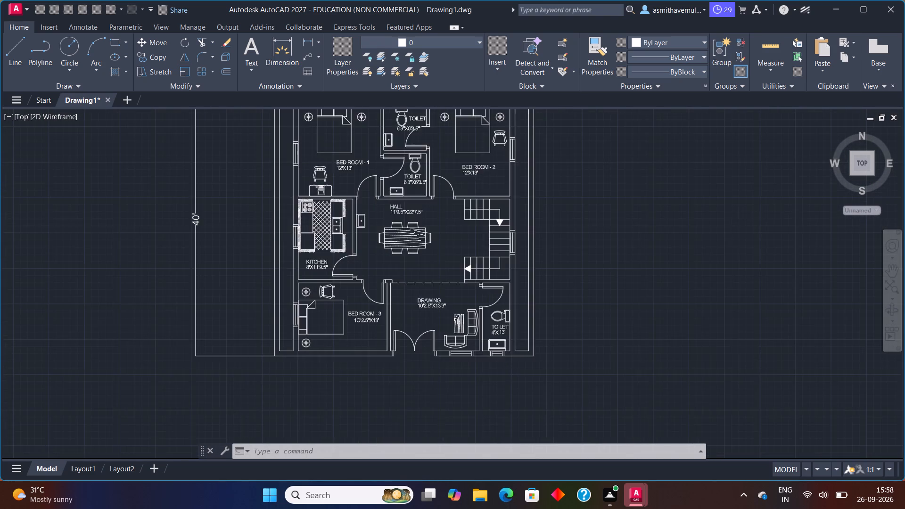
middle_drag(345, 345, 329, 364)
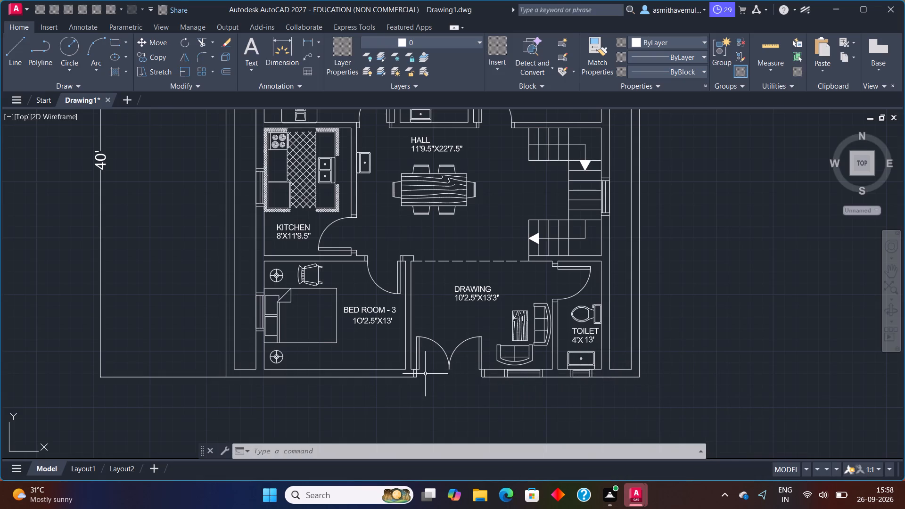
Delete the vertical 40' dimension that stands far outside the west wall of the house.
scroll(422, 378, down, 1)
middle_drag(437, 406, 418, 392)
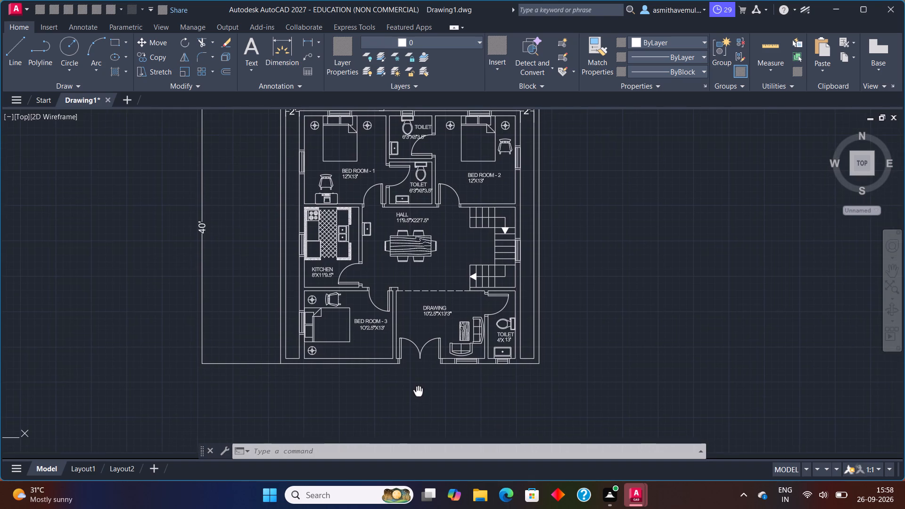
scroll(362, 387, up, 1)
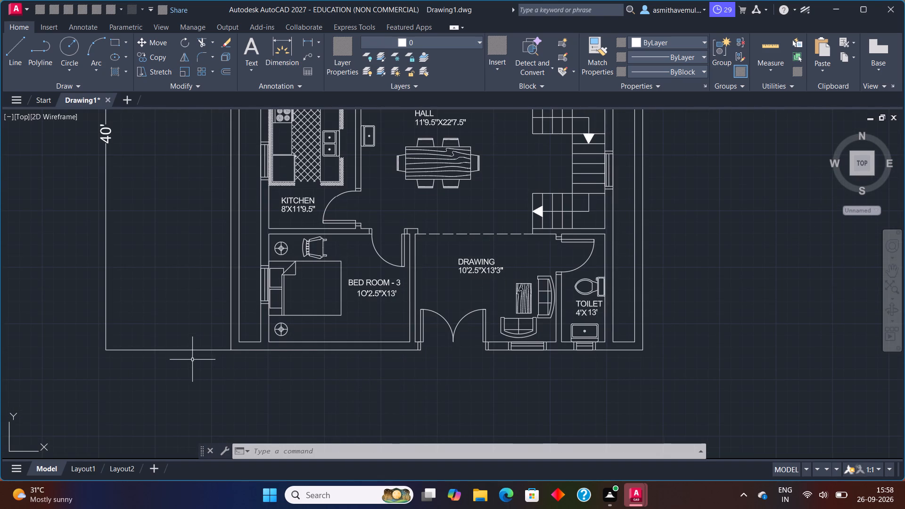
click(191, 350)
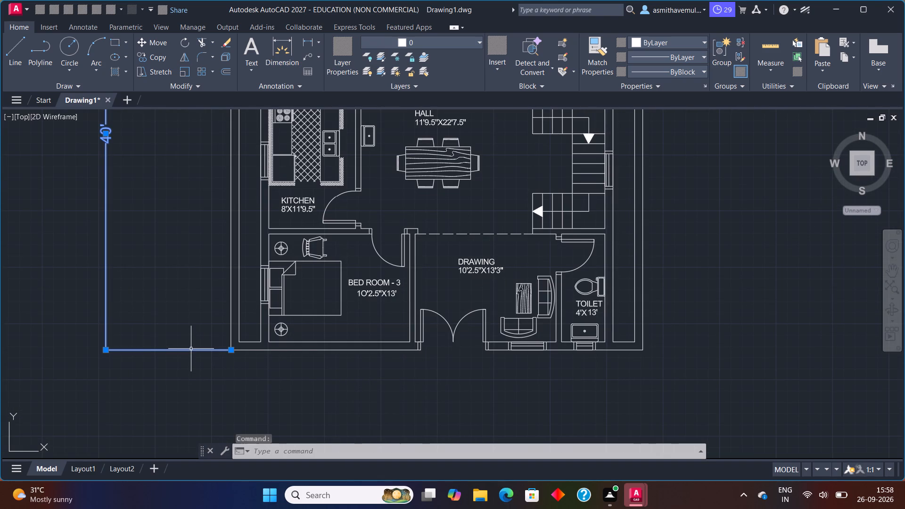
key(Delete)
Add a vertical linear dimension along the full outer west wall of the house, about 3' outside the wall.
scroll(195, 342, down, 1)
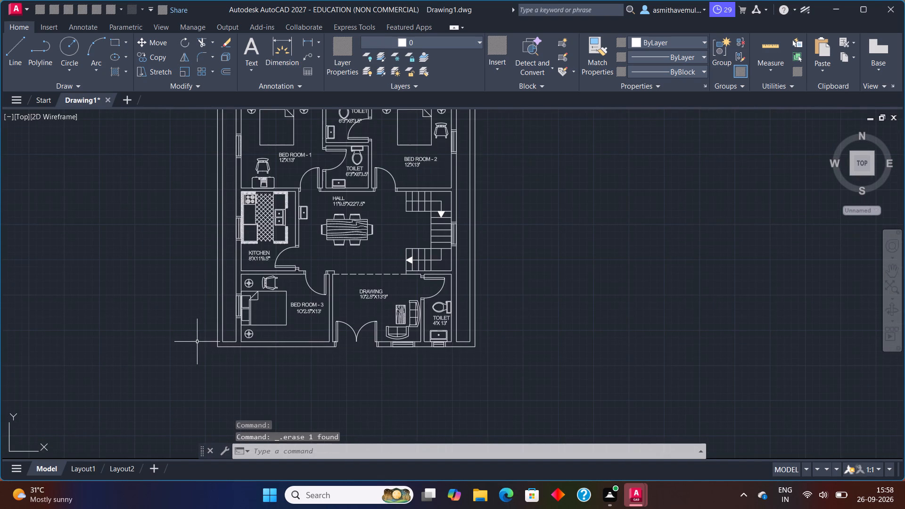
middle_drag(243, 306, 223, 375)
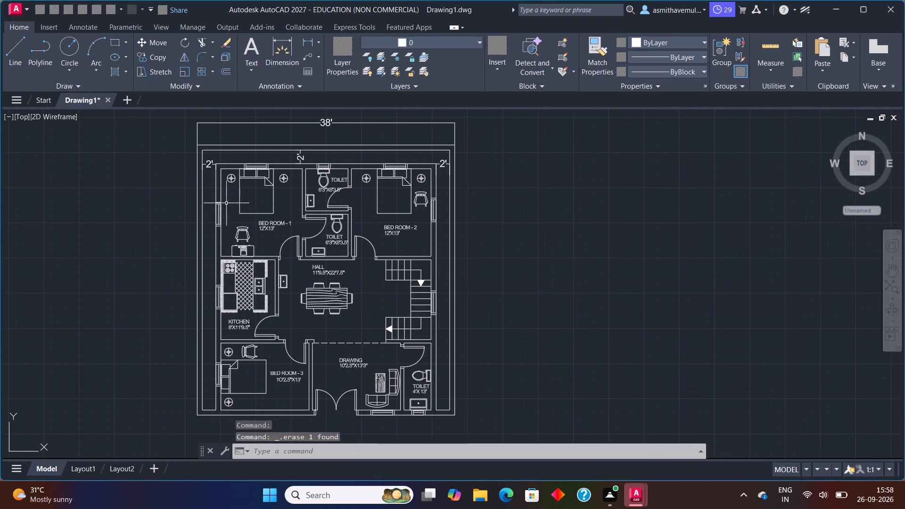
key(d)
text(LI)
key(Return)
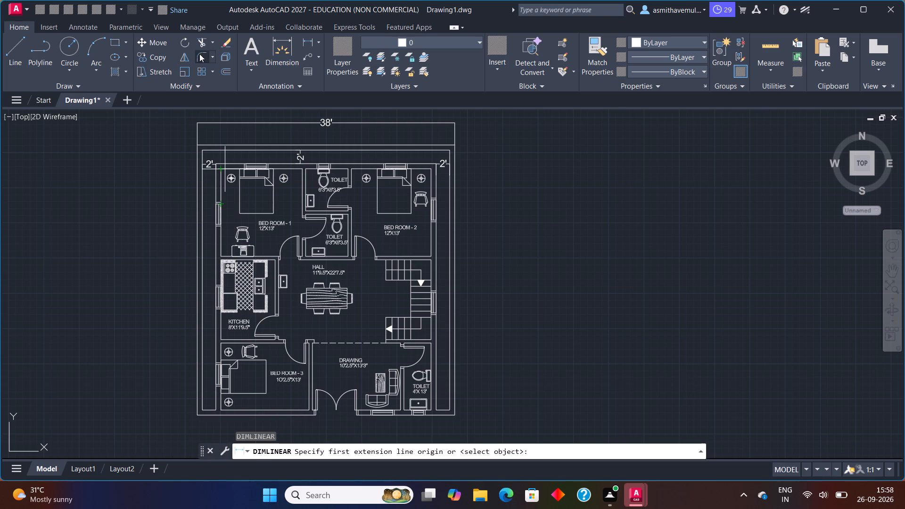
click(197, 146)
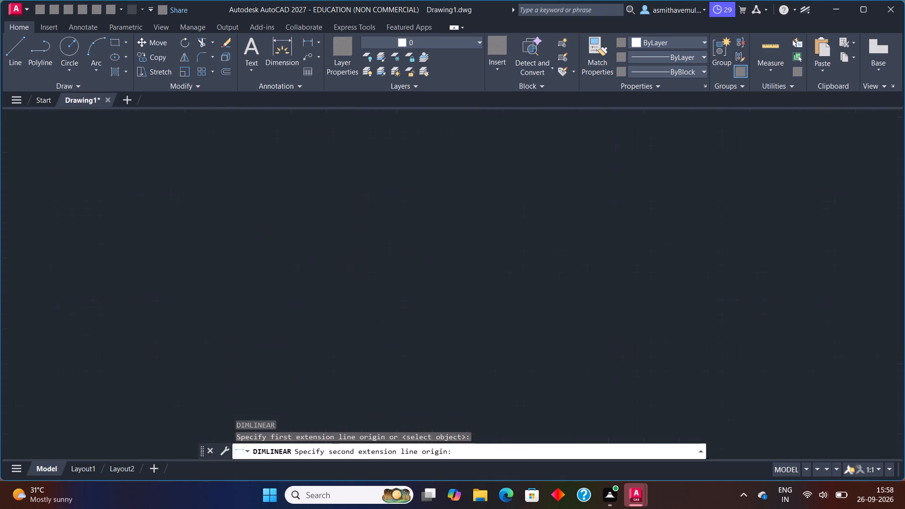
click(194, 414)
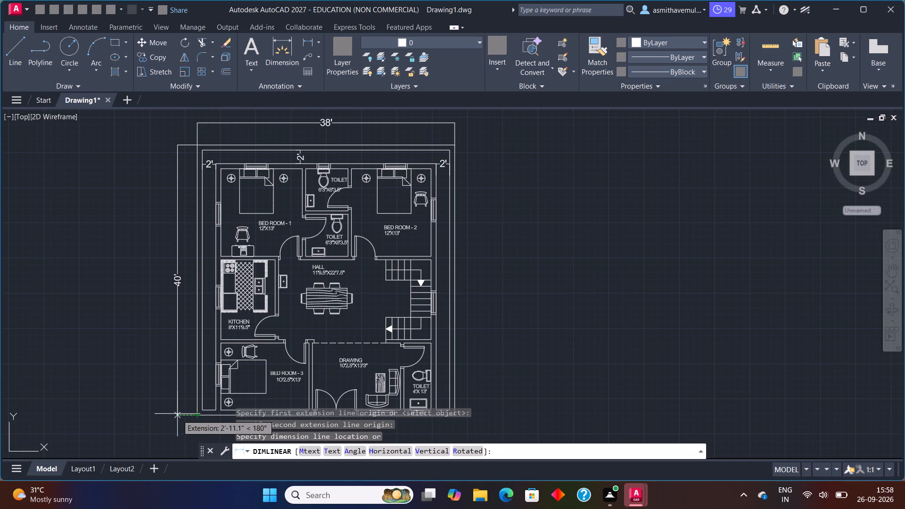
click(176, 415)
Examine the floor plan with its outer dimensions, Bed Room 3, the drawing room and its adjoining toilet.
scroll(211, 362, down, 1)
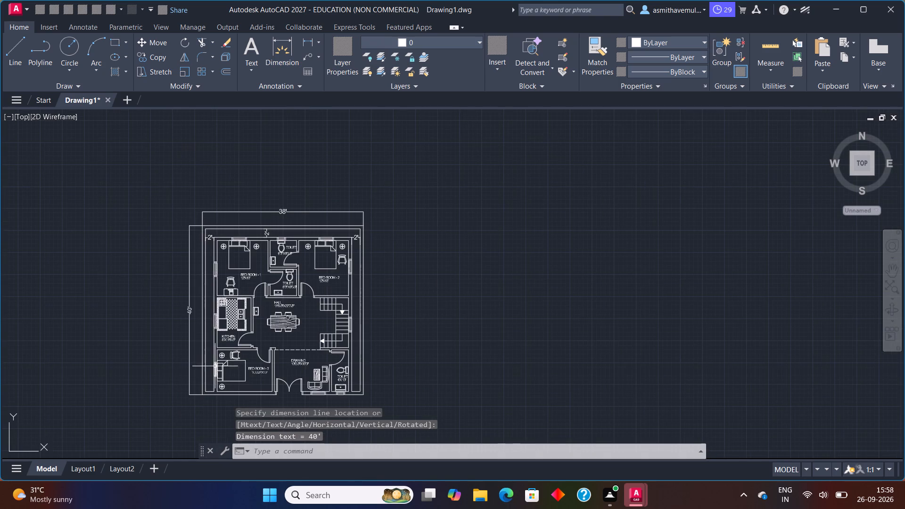
middle_drag(215, 367, 266, 247)
scroll(271, 240, up, 2)
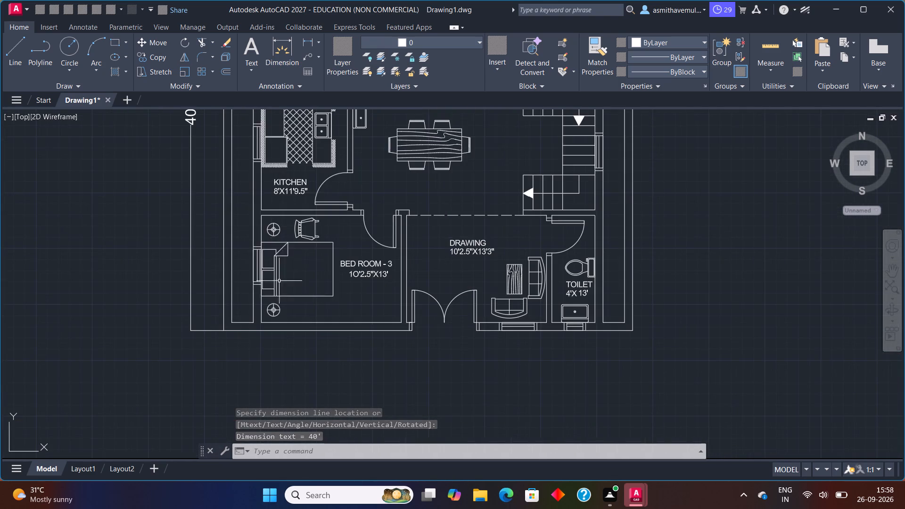
scroll(256, 317, up, 2)
scroll(251, 337, down, 3)
middle_drag(282, 309, 231, 333)
scroll(304, 358, up, 3)
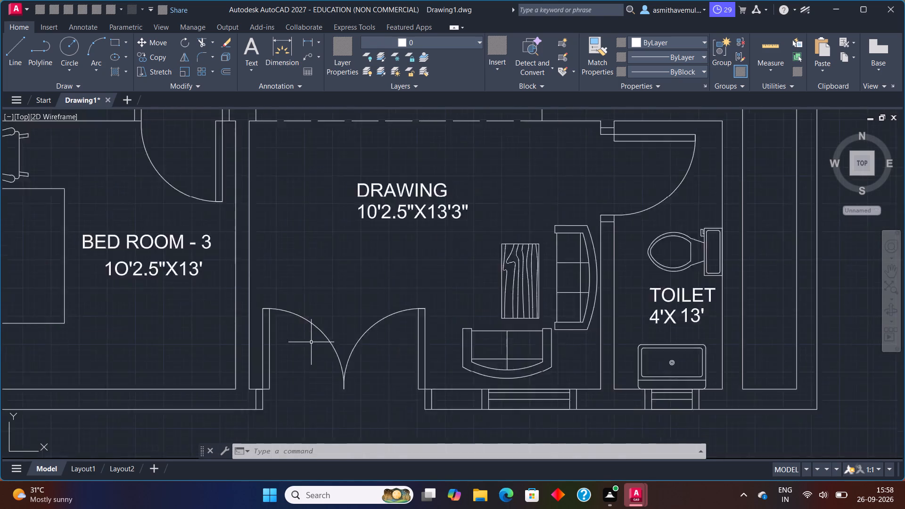
scroll(311, 342, up, 1)
scroll(313, 331, down, 4)
middle_drag(324, 286, 319, 312)
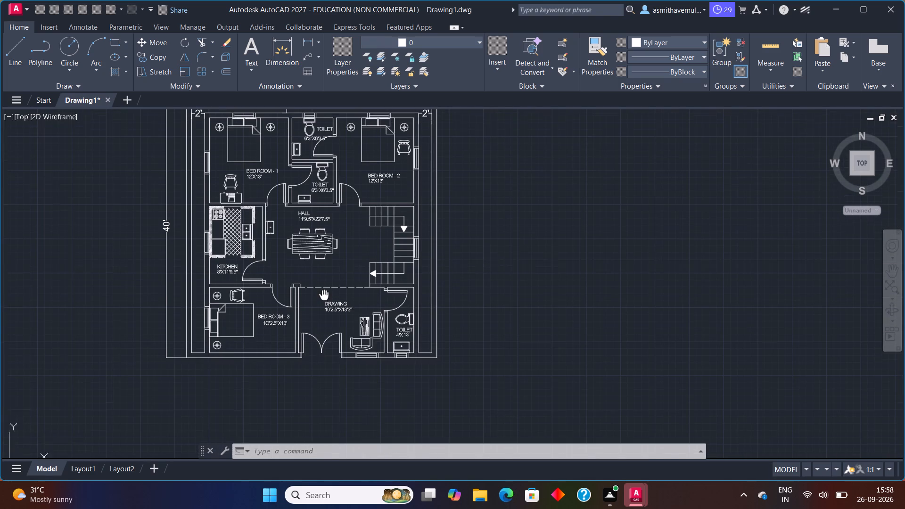
middle_drag(319, 312, 313, 333)
scroll(286, 309, up, 1)
scroll(286, 307, down, 2)
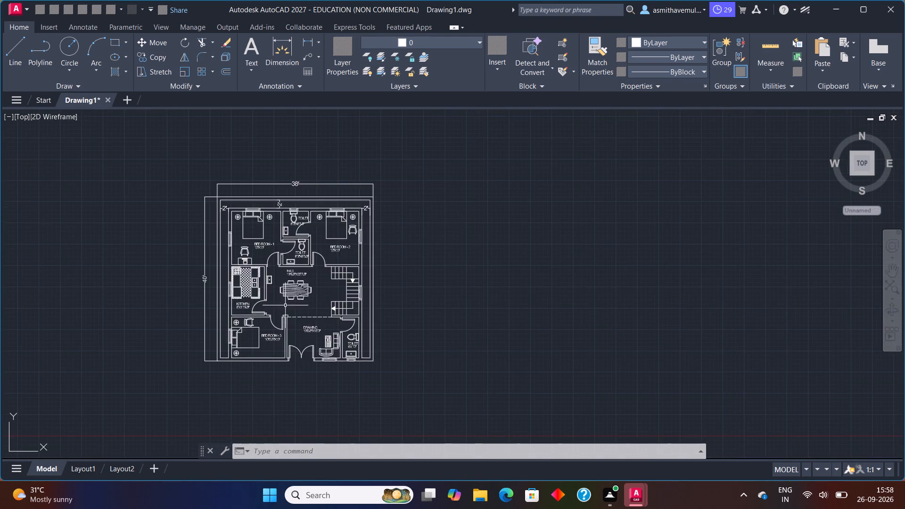
Examine the hall with its washbasin and dining table, plus the adjacent kitchen and staircase.
scroll(279, 284, up, 2)
scroll(273, 277, down, 2)
scroll(273, 275, up, 7)
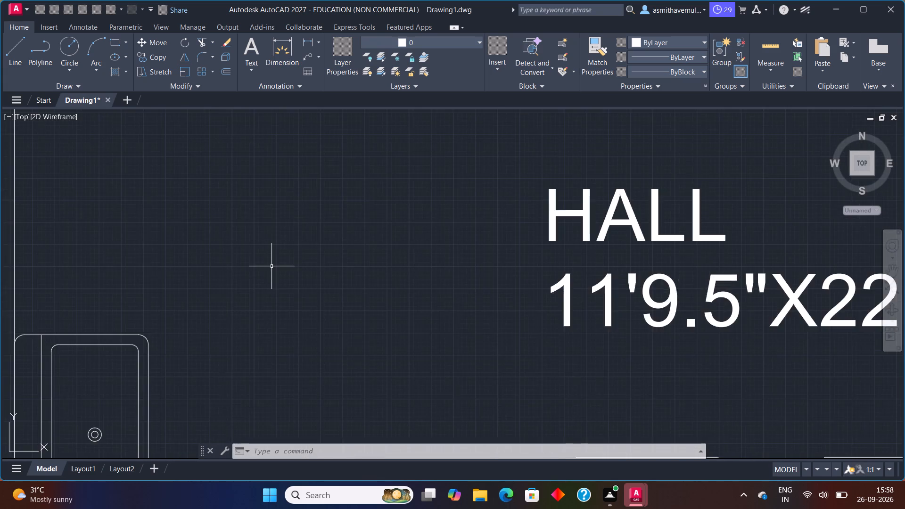
scroll(271, 267, up, 2)
scroll(271, 267, down, 7)
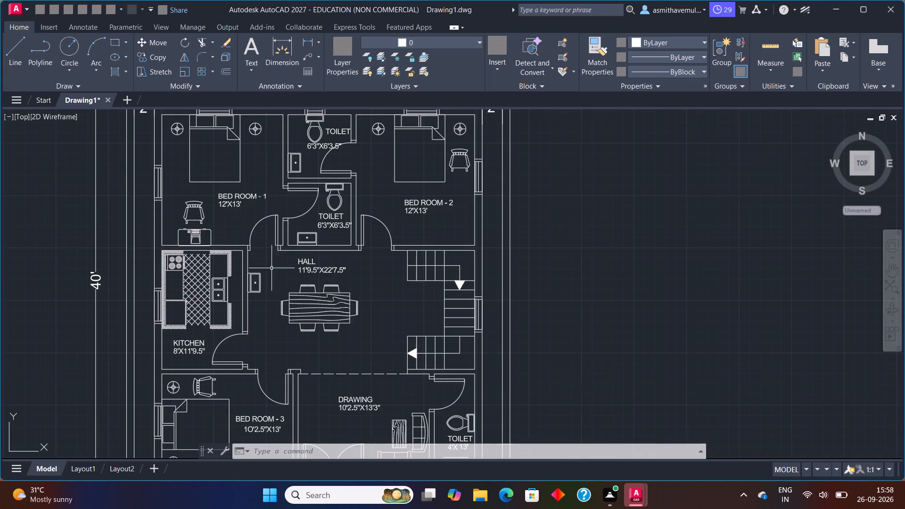
middle_drag(295, 303, 316, 237)
scroll(329, 303, up, 1)
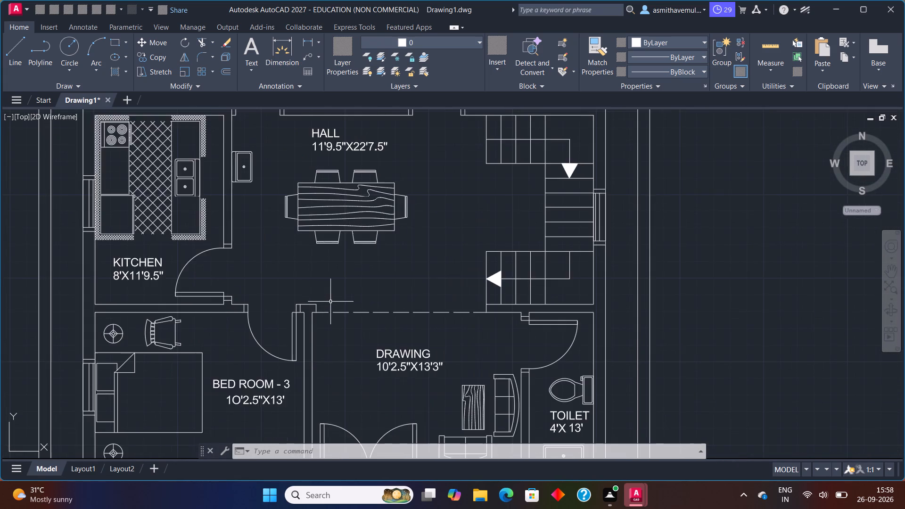
scroll(330, 302, down, 2)
middle_drag(334, 301, 342, 266)
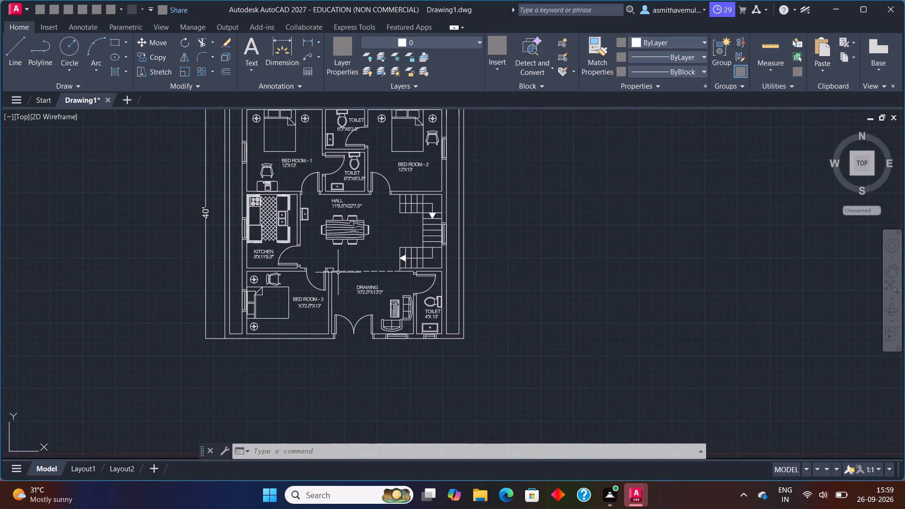
Examine the kitchen, hall and Bed Rooms 1 and 2 with the toilets between them.
scroll(331, 285, up, 1)
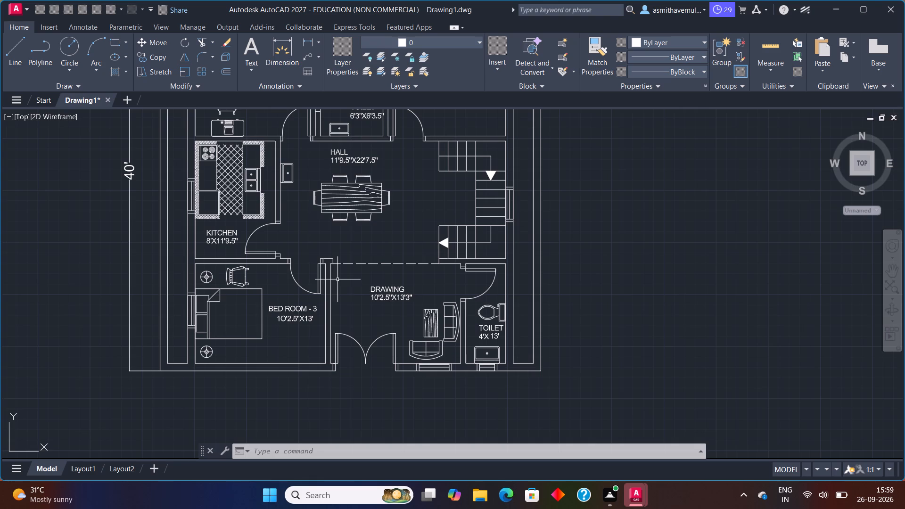
middle_drag(338, 280, 350, 344)
scroll(338, 317, up, 1)
scroll(337, 313, down, 1)
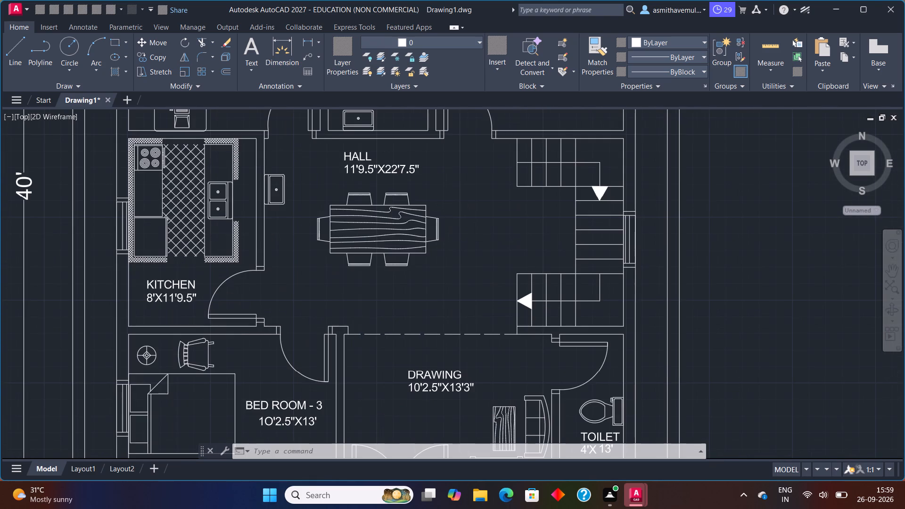
scroll(337, 313, down, 2)
scroll(336, 312, up, 2)
middle_drag(312, 305, 297, 364)
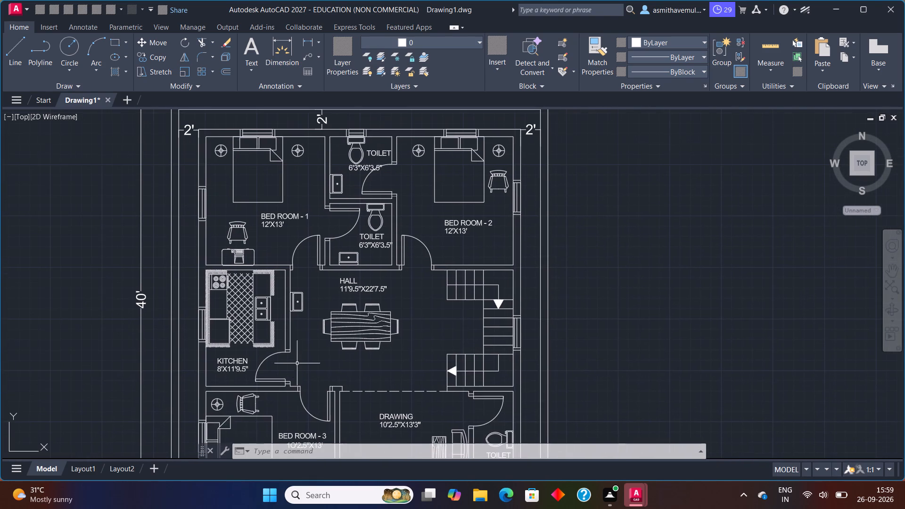
scroll(290, 297, up, 1)
scroll(282, 288, down, 4)
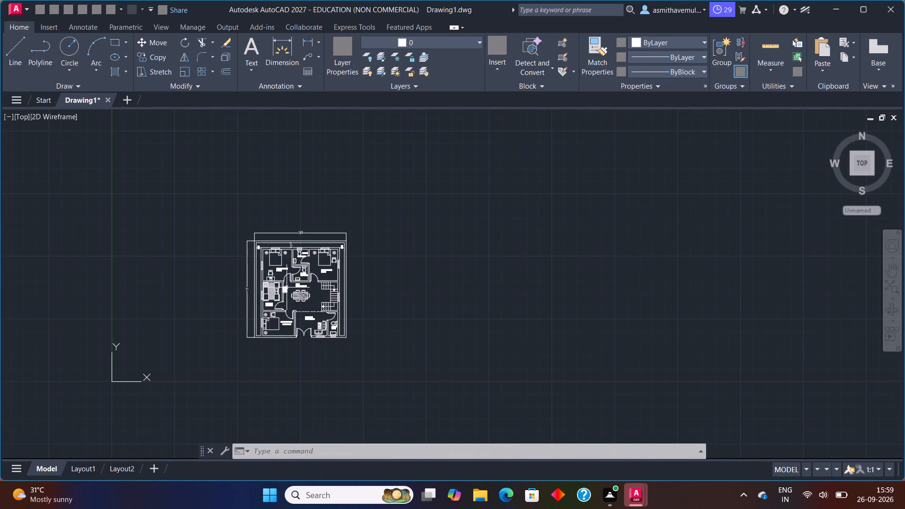
Examine the complete floor plan with its overall 38' and 40' dimensions and its room layout.
scroll(287, 288, up, 2)
middle_drag(290, 287, 392, 279)
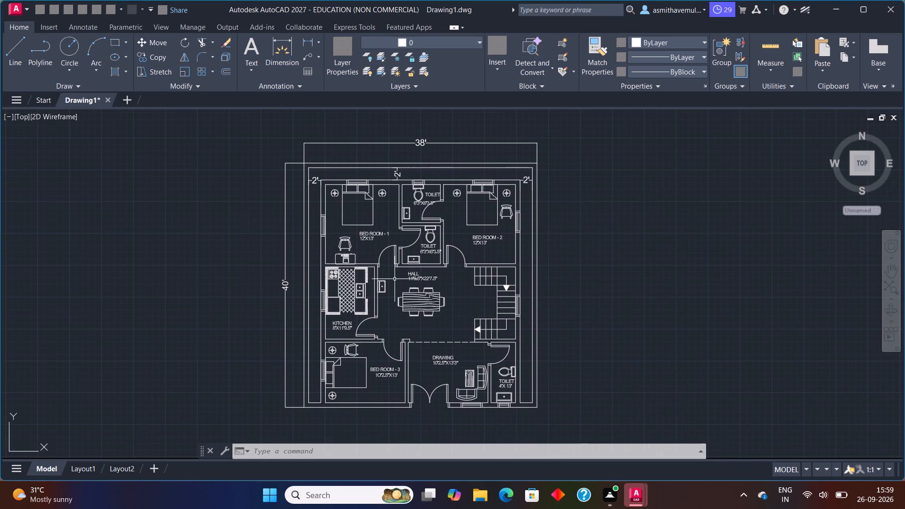
scroll(395, 279, up, 1)
scroll(395, 279, down, 1)
middle_drag(412, 310, 411, 301)
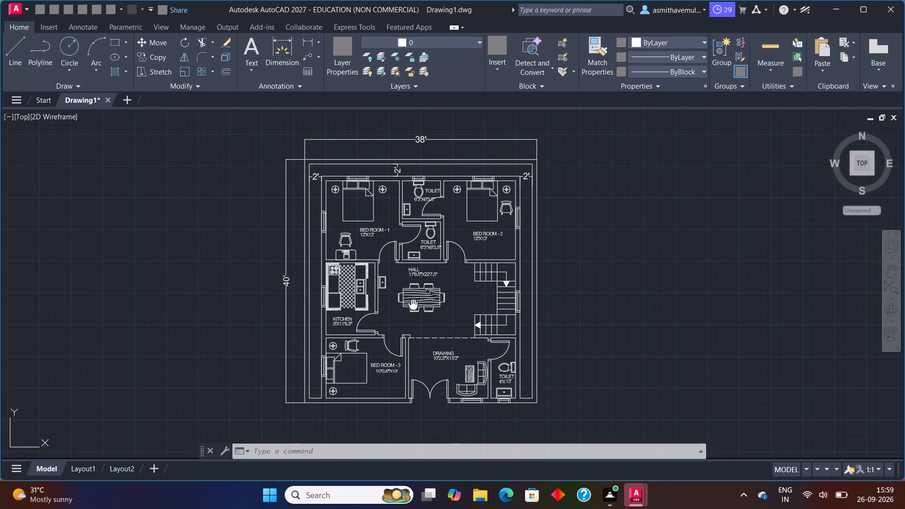
middle_drag(411, 301, 393, 273)
scroll(380, 289, up, 1)
scroll(380, 290, down, 1)
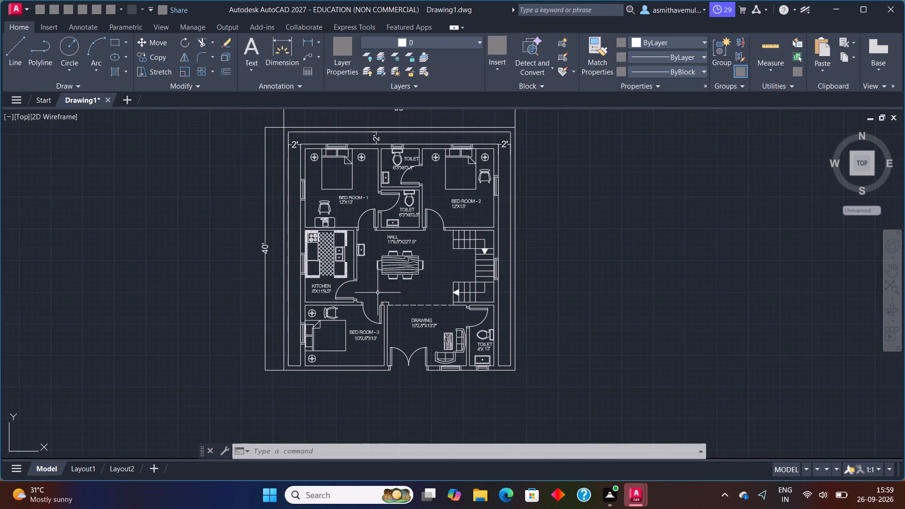
middle_drag(373, 296, 348, 274)
scroll(348, 274, up, 2)
scroll(347, 275, down, 2)
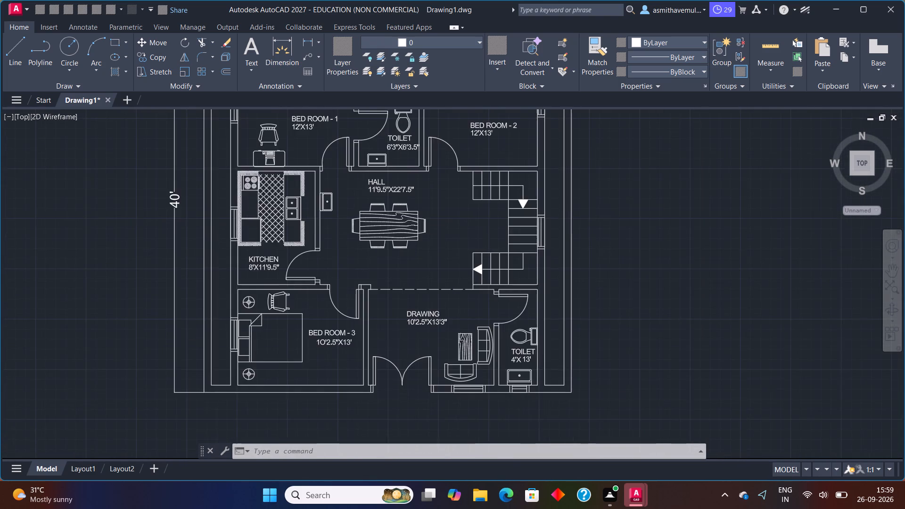
Examine the area around the kitchen and Bed Room 3 doors, the hall, the staircase and the drawing room.
scroll(347, 275, down, 1)
scroll(347, 275, up, 5)
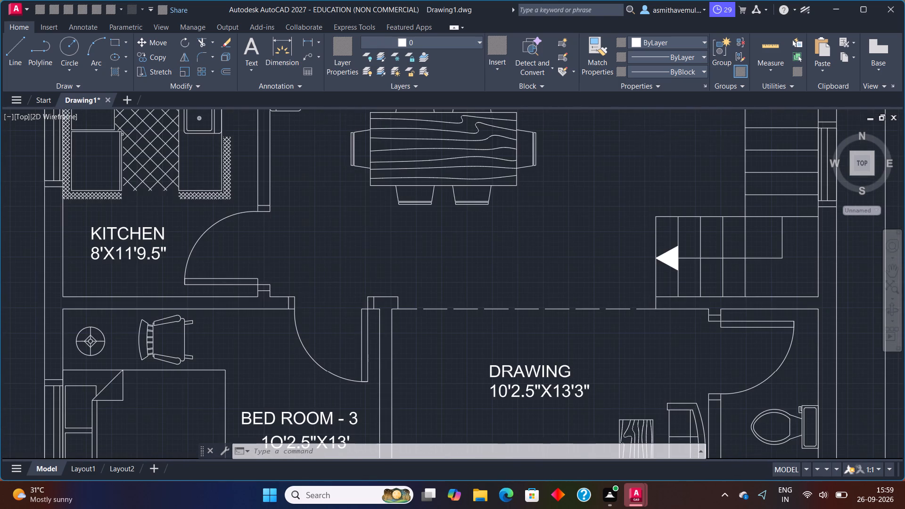
scroll(347, 275, up, 4)
scroll(347, 275, down, 7)
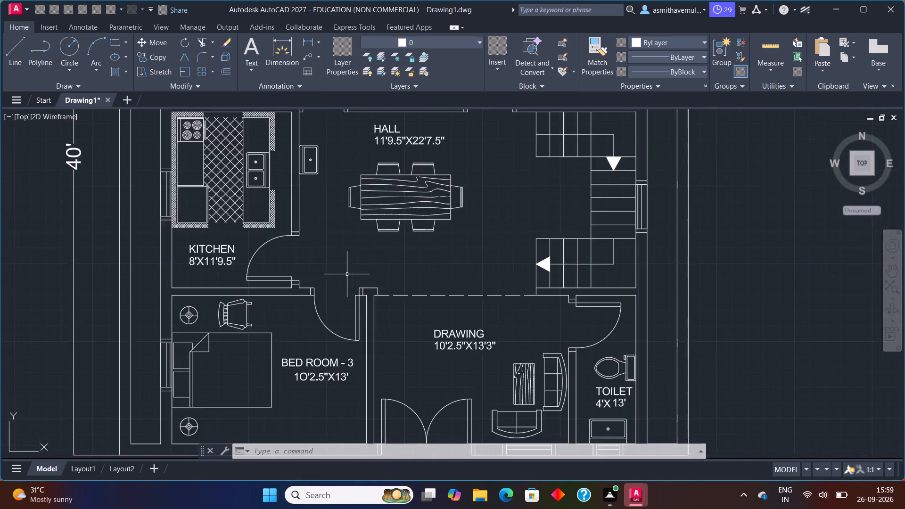
scroll(347, 275, down, 2)
scroll(347, 275, up, 2)
middle_drag(347, 275, 345, 279)
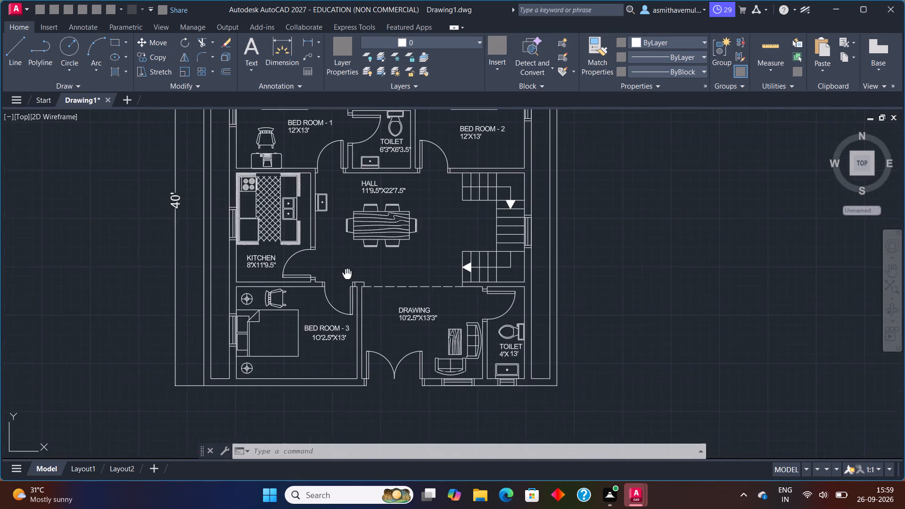
middle_drag(345, 279, 335, 298)
scroll(332, 281, up, 1)
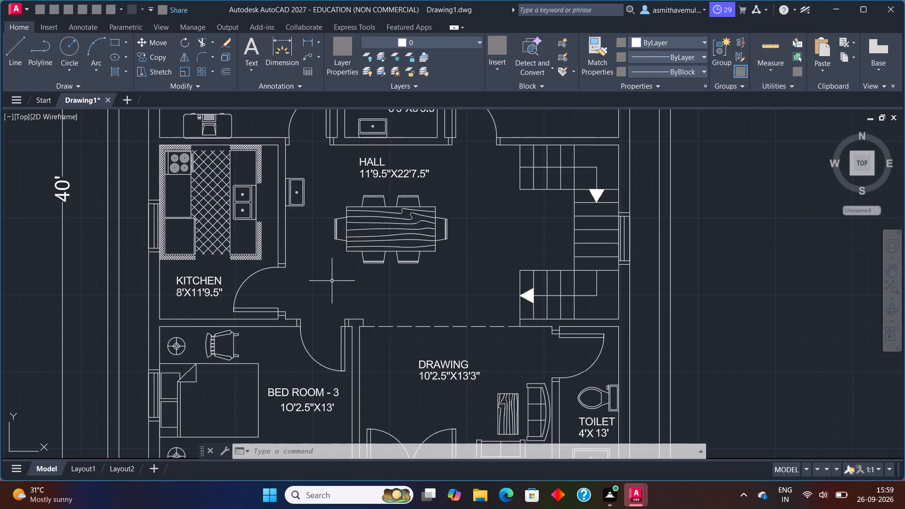
scroll(330, 281, down, 2)
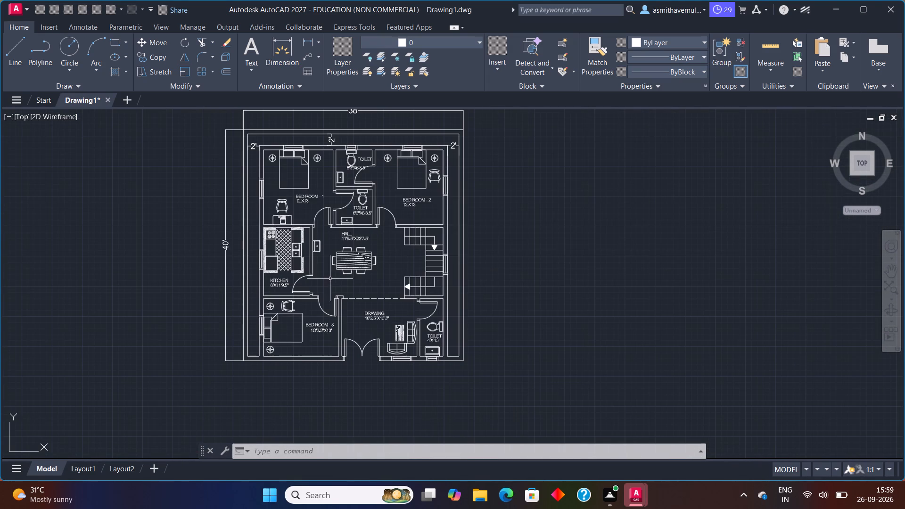
scroll(327, 268, up, 1)
middle_drag(327, 267, 322, 270)
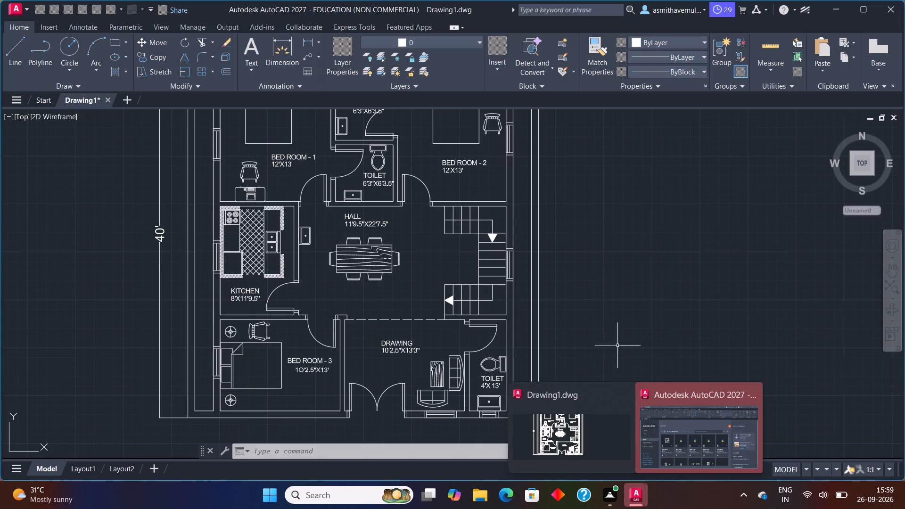
Examine Bed Room 3, the drawing room with its entrance door and the adjoining toilet, plus the kitchen and hall behind them.
scroll(601, 331, down, 2)
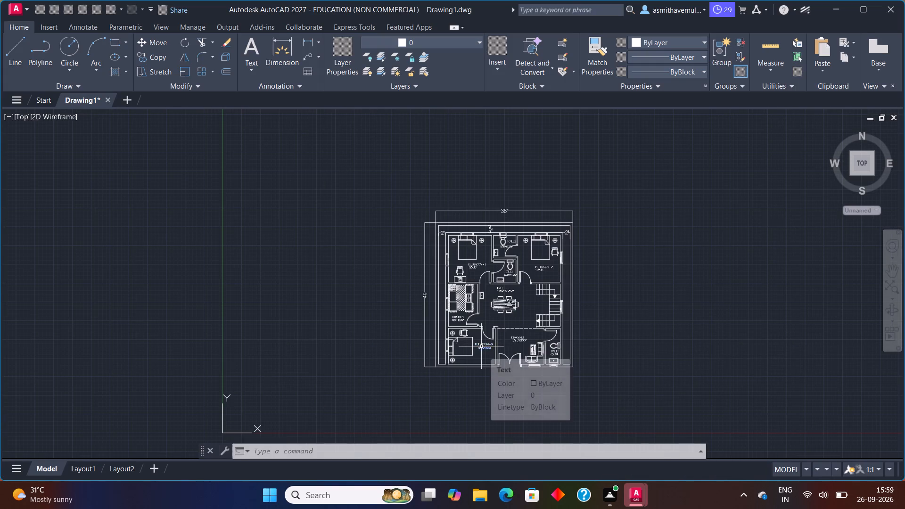
middle_drag(477, 347, 363, 335)
scroll(365, 356, up, 2)
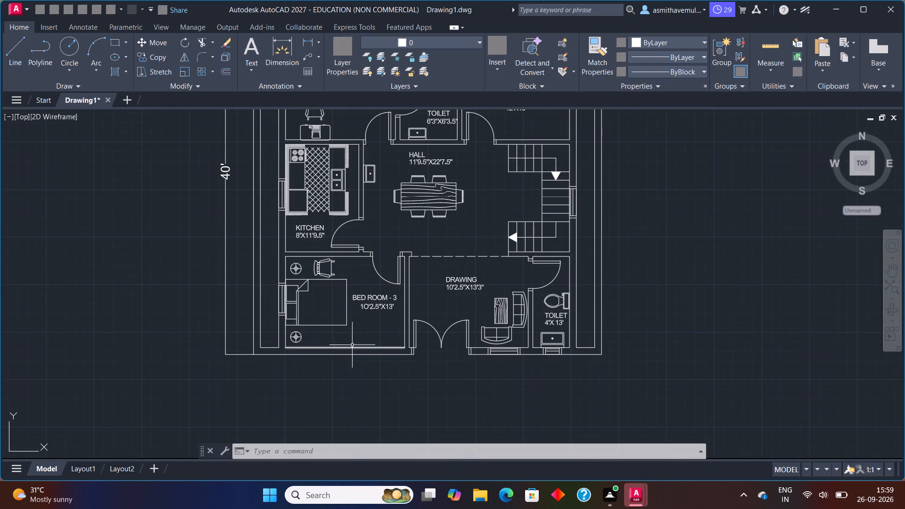
scroll(351, 345, up, 1)
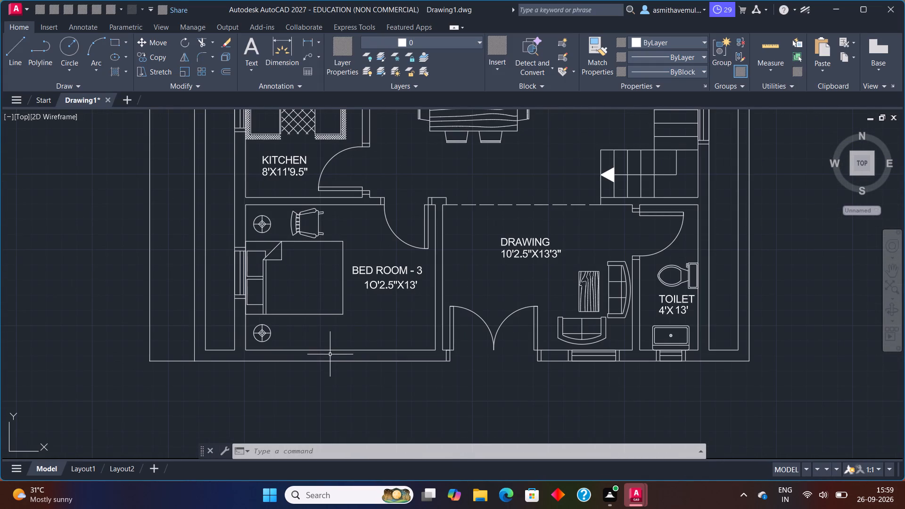
scroll(330, 355, down, 1)
middle_drag(334, 329, 276, 387)
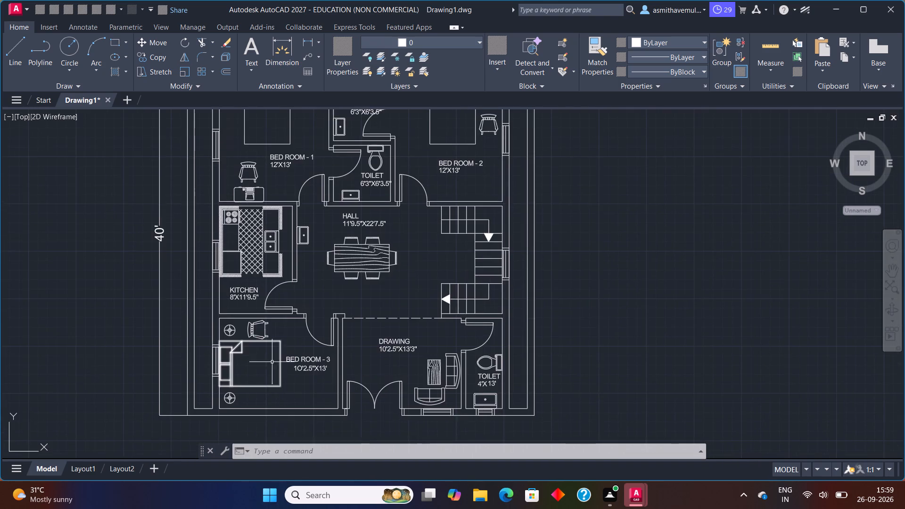
scroll(274, 350, down, 2)
scroll(275, 350, up, 1)
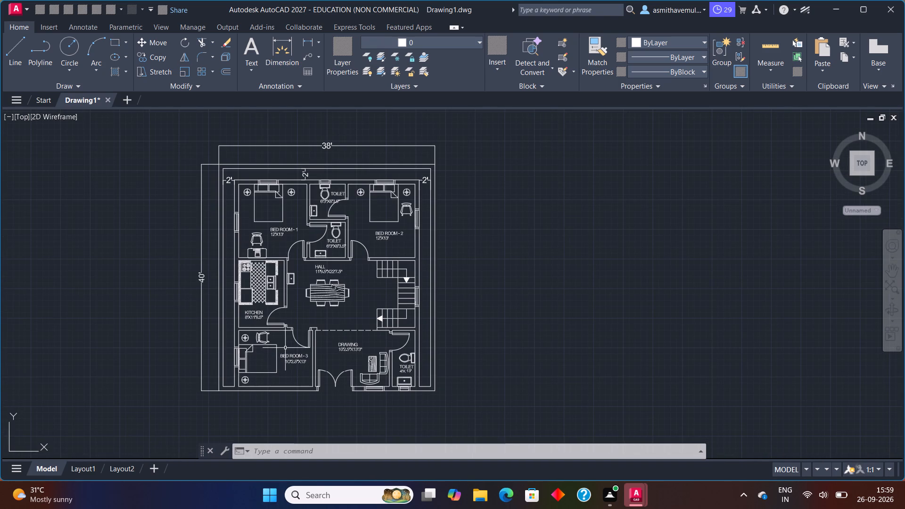
scroll(285, 348, up, 3)
scroll(285, 345, down, 2)
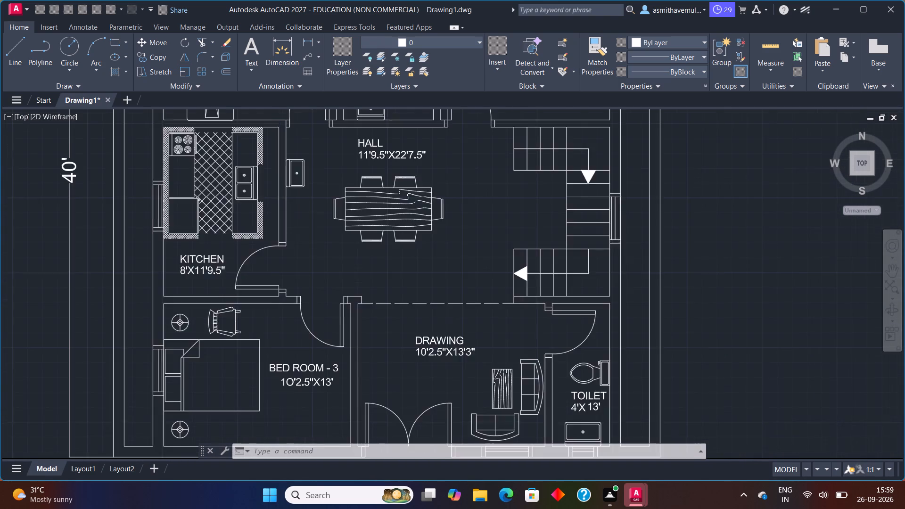
middle_drag(300, 380, 314, 322)
scroll(317, 325, down, 1)
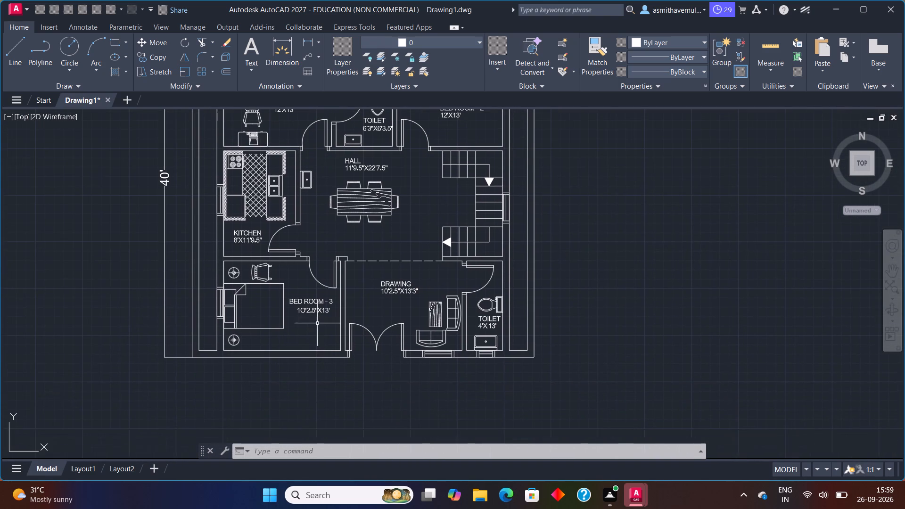
Examine the complete floor plan with its outer dimensions, then the bedrooms, hall, kitchen and staircase more closely.
scroll(323, 270, up, 1)
scroll(288, 271, down, 1)
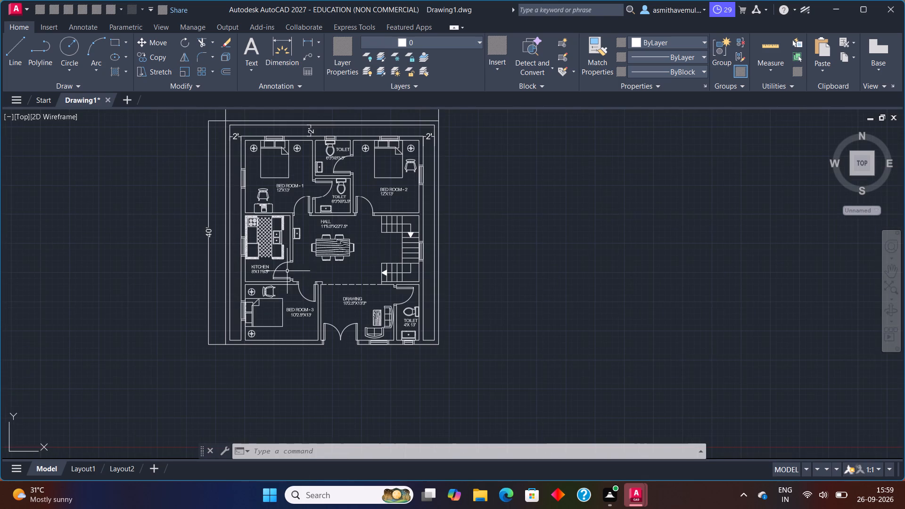
scroll(291, 300, up, 1)
scroll(289, 297, down, 3)
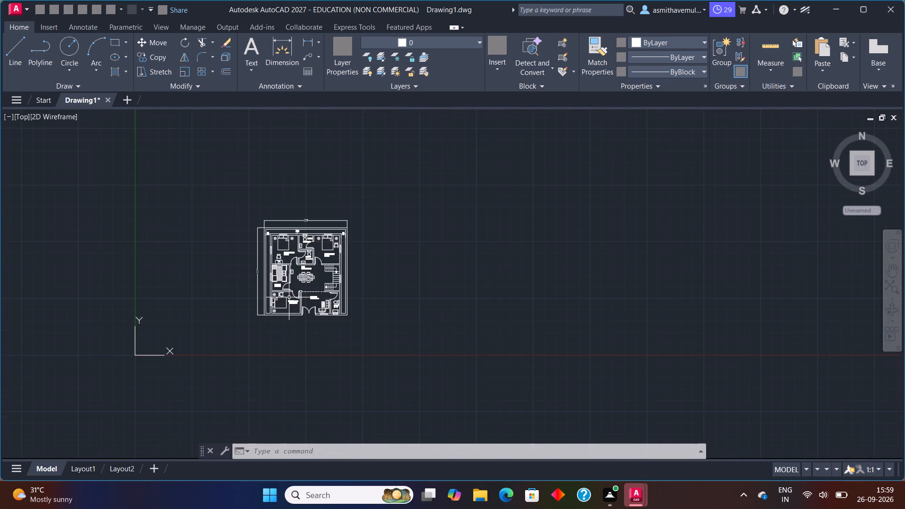
scroll(289, 298, up, 2)
middle_drag(296, 274, 243, 327)
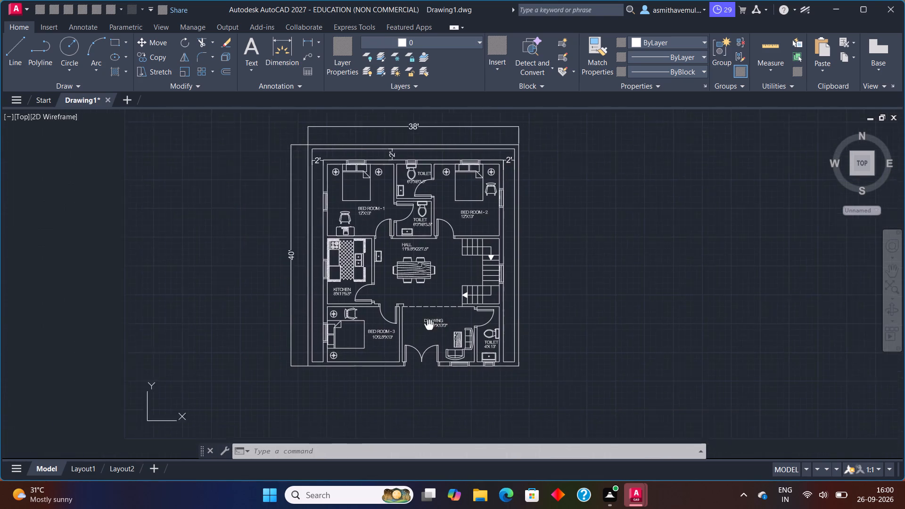
middle_drag(463, 323, 542, 318)
scroll(545, 297, up, 1)
middle_drag(547, 295, 531, 334)
scroll(512, 305, down, 1)
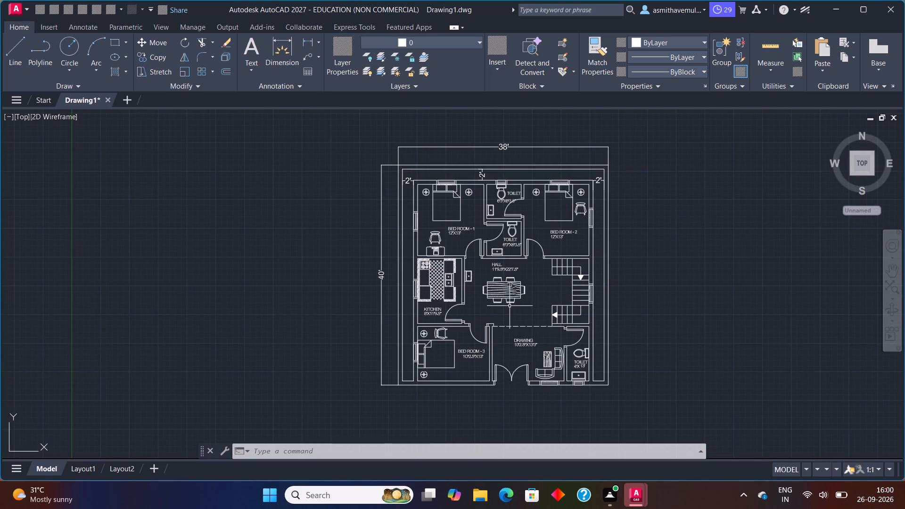
middle_drag(510, 306, 470, 307)
scroll(465, 303, up, 1)
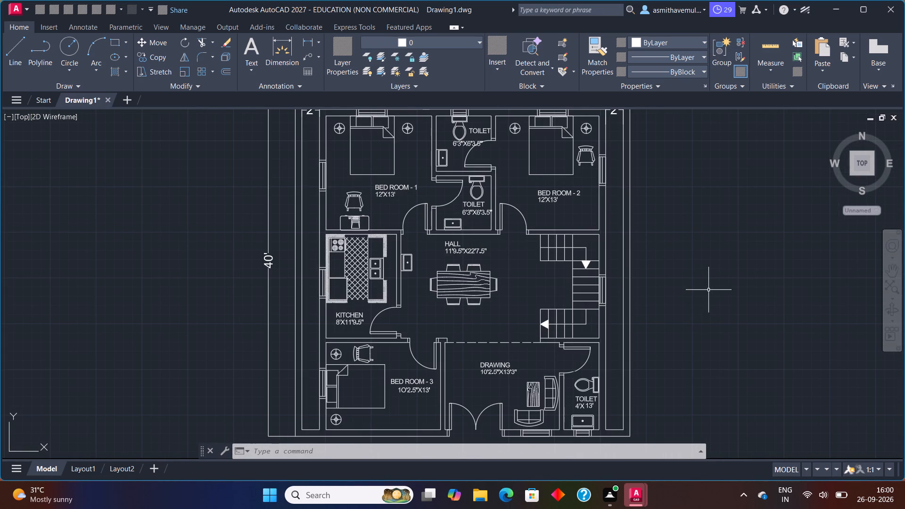
Open the Windows quick settings to check the network and battery status.
click(810, 500)
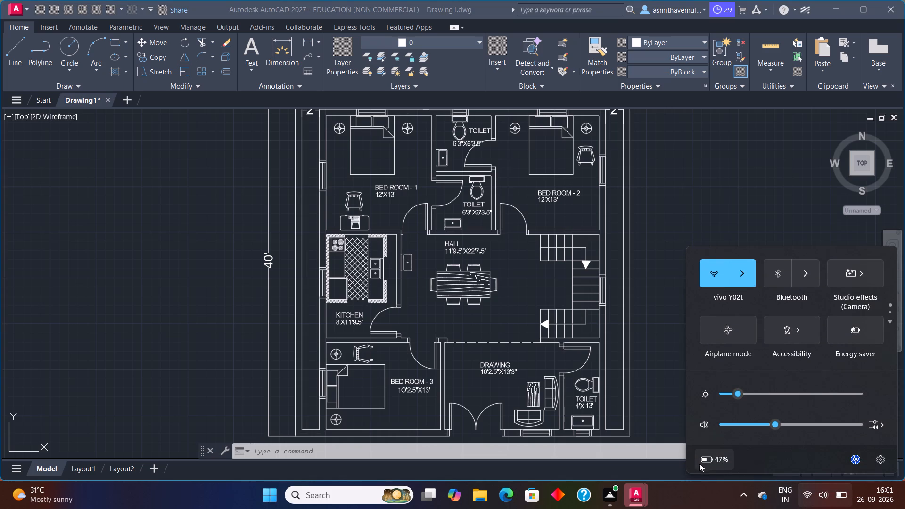
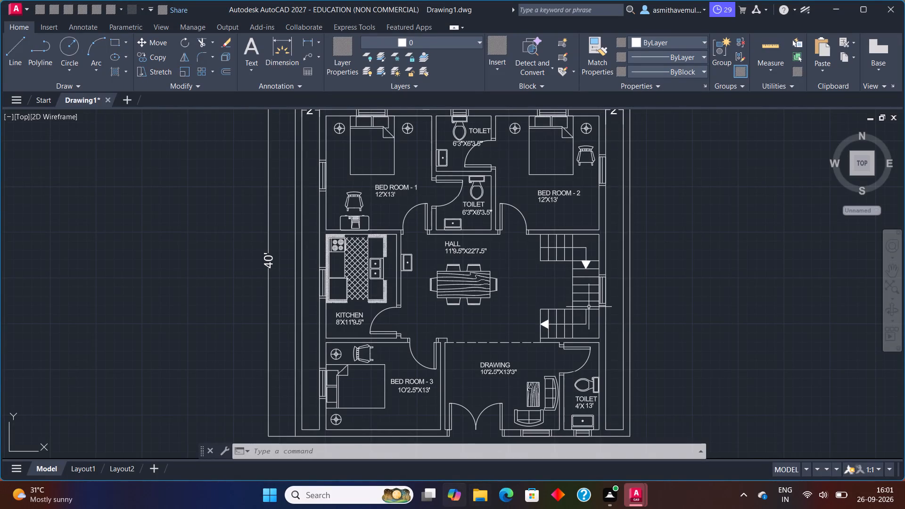
Examine the complete floor plan with its outer dimensions and the arrangement of rooms around the hall.
scroll(444, 366, down, 2)
scroll(446, 349, up, 2)
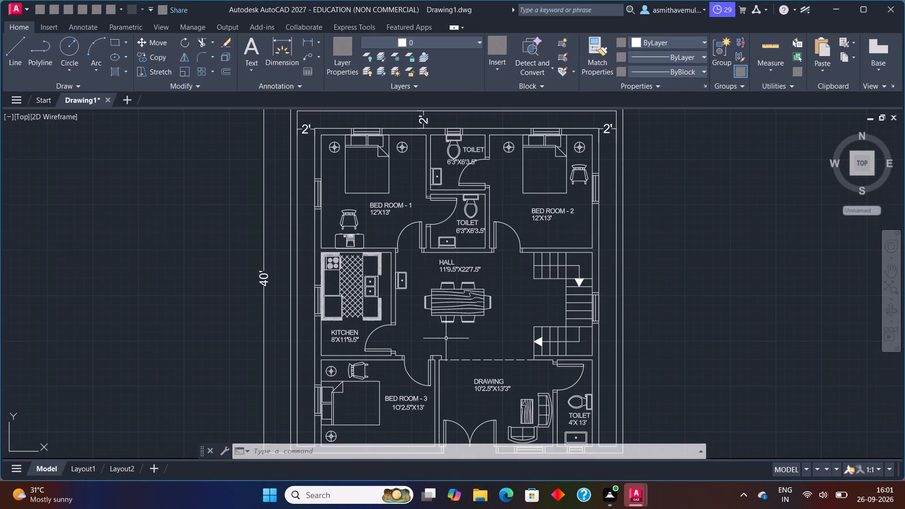
scroll(446, 339, up, 2)
scroll(446, 335, down, 5)
scroll(446, 334, up, 2)
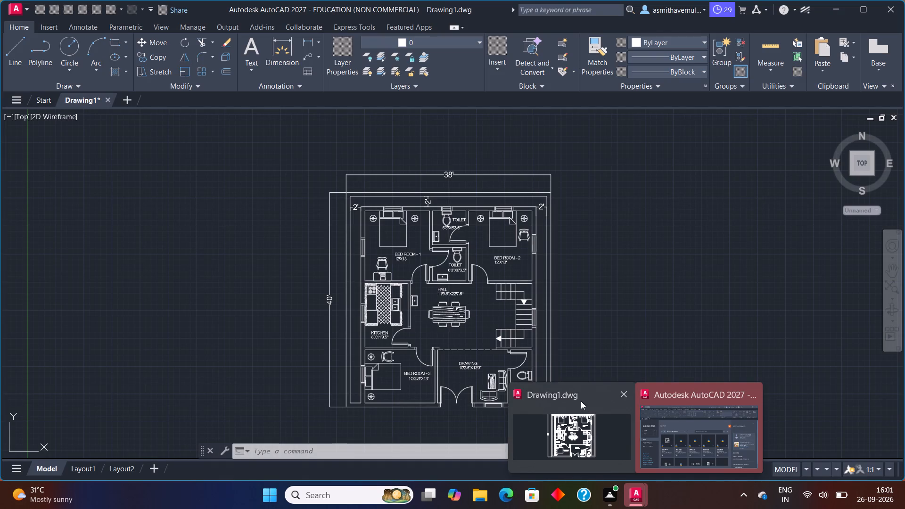
scroll(507, 339, down, 1)
middle_drag(486, 344, 485, 322)
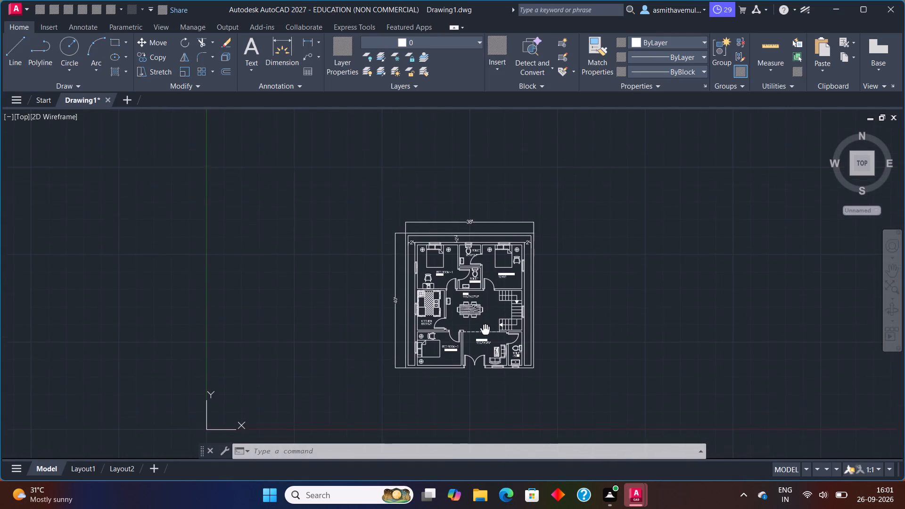
middle_drag(485, 322, 487, 309)
scroll(487, 308, up, 2)
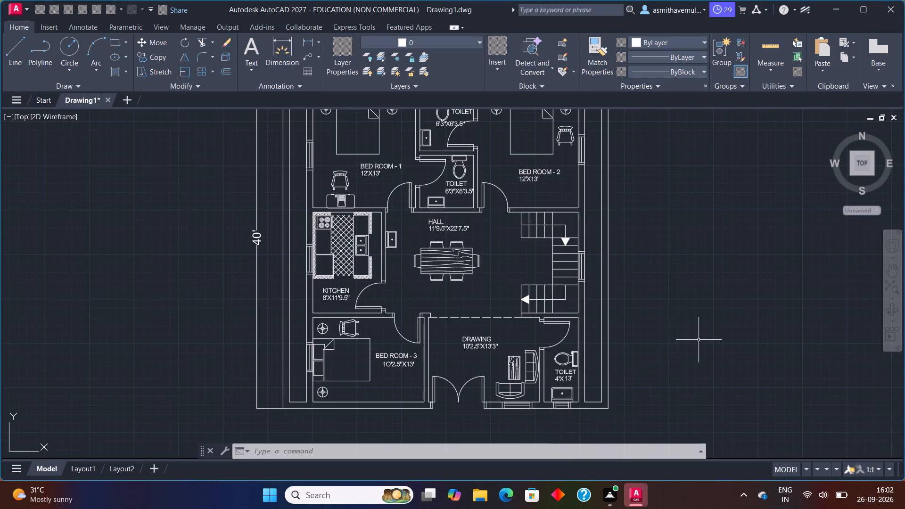
Examine Bed Room 3, the drawing room with its double entrance door, and the adjoining 4' by 13' toilet.
scroll(370, 405, up, 1)
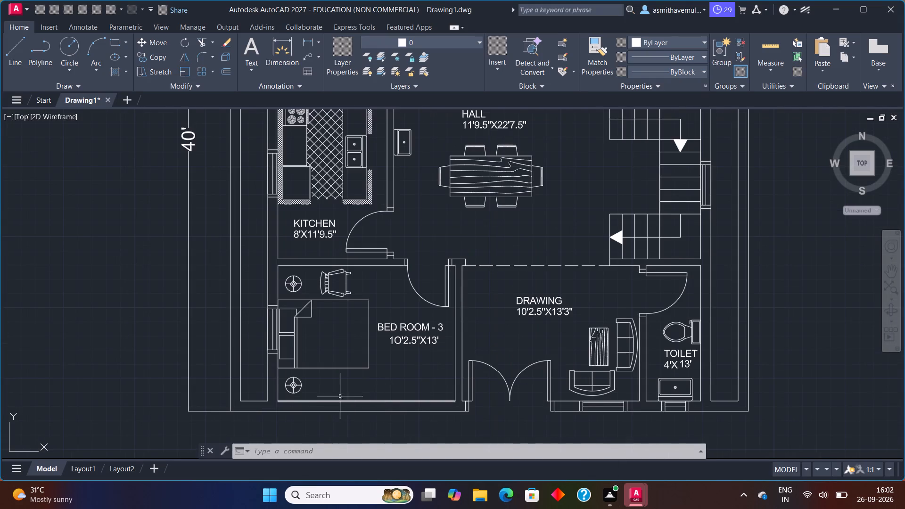
scroll(336, 393, up, 1)
middle_drag(419, 364, 273, 362)
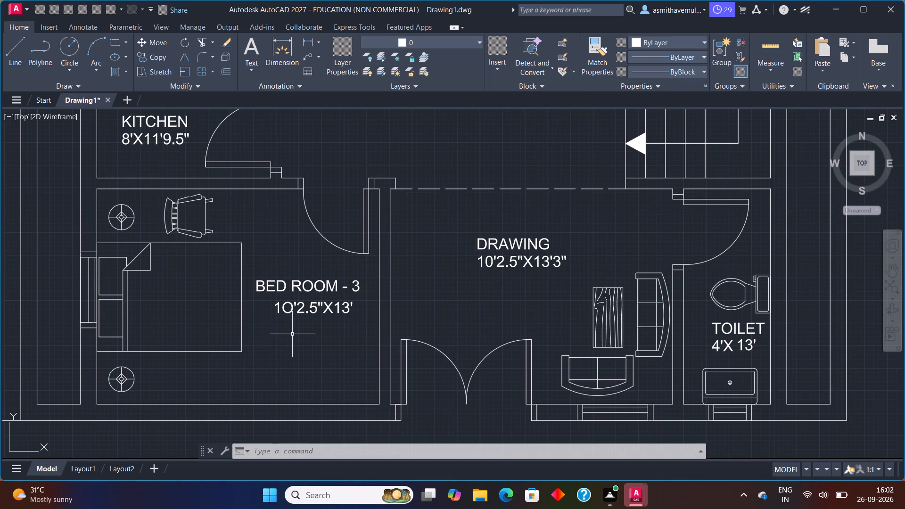
scroll(359, 314, down, 1)
middle_drag(477, 311, 387, 315)
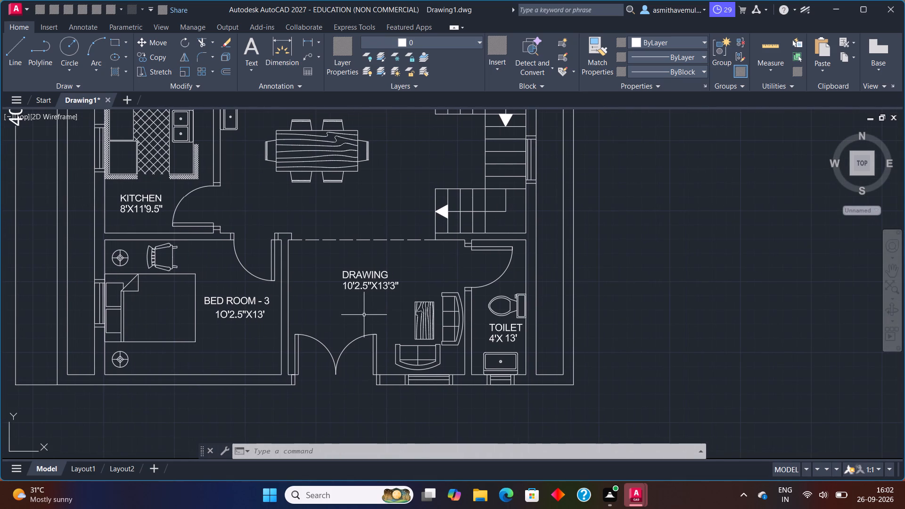
scroll(417, 380, up, 1)
scroll(400, 349, down, 1)
middle_drag(375, 335, 436, 445)
Examine the kitchen and hall, followed by Bed Room 1 and its attached toilet with door and fixtures.
scroll(479, 347, down, 2)
middle_drag(431, 336, 430, 338)
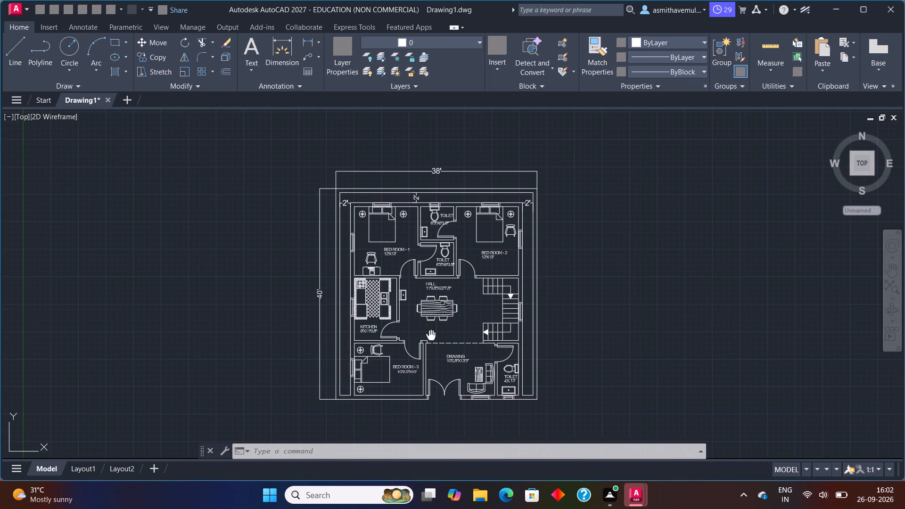
middle_drag(430, 338, 417, 364)
scroll(390, 328, up, 2)
middle_drag(396, 308, 396, 309)
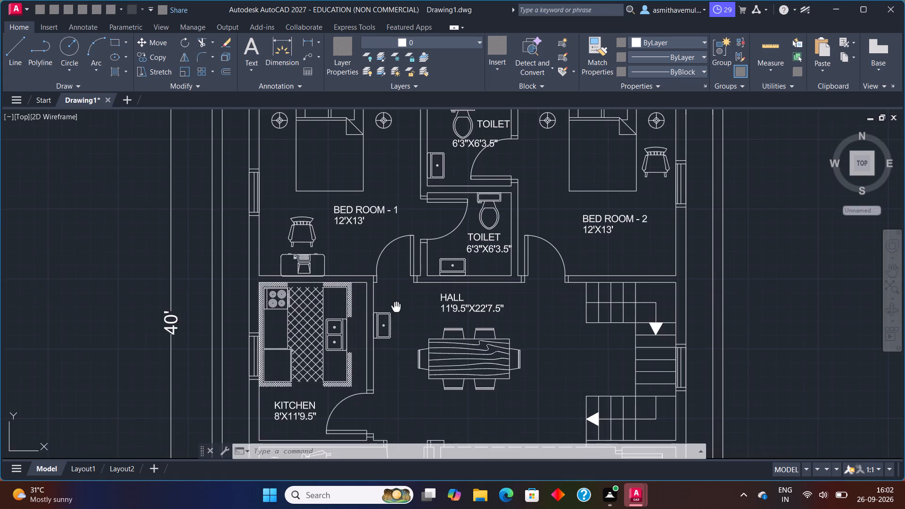
middle_drag(396, 309, 421, 370)
scroll(469, 298, up, 2)
middle_drag(469, 295, 479, 320)
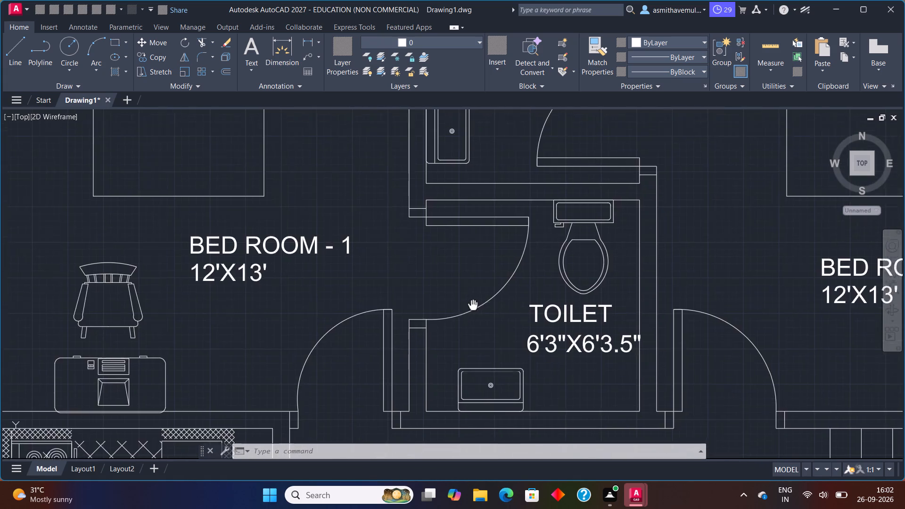
middle_drag(479, 320, 536, 395)
scroll(524, 322, down, 1)
middle_drag(495, 314, 488, 343)
Examine the Bed Room 2 side of the plan and the overall layout with its outer dimensions.
scroll(534, 299, down, 1)
middle_drag(620, 295, 489, 279)
scroll(489, 279, up, 1)
scroll(506, 301, down, 3)
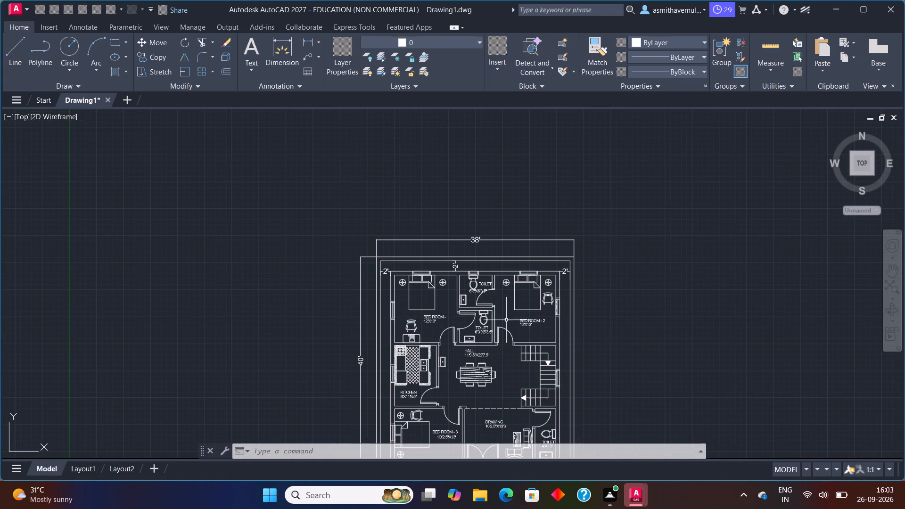
middle_drag(503, 322, 449, 229)
scroll(443, 271, up, 1)
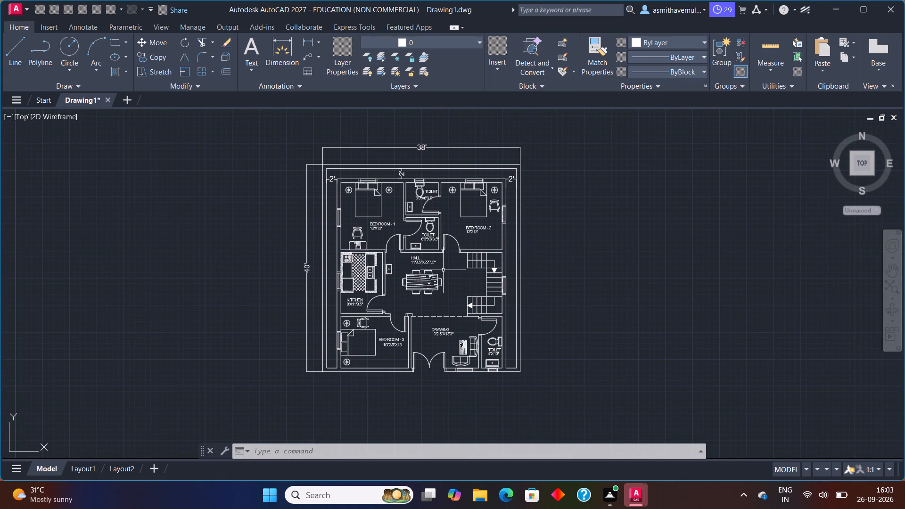
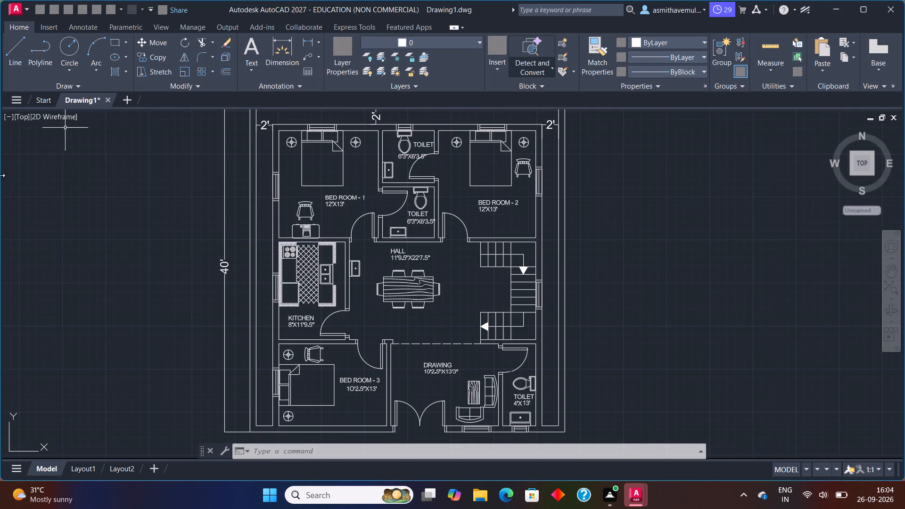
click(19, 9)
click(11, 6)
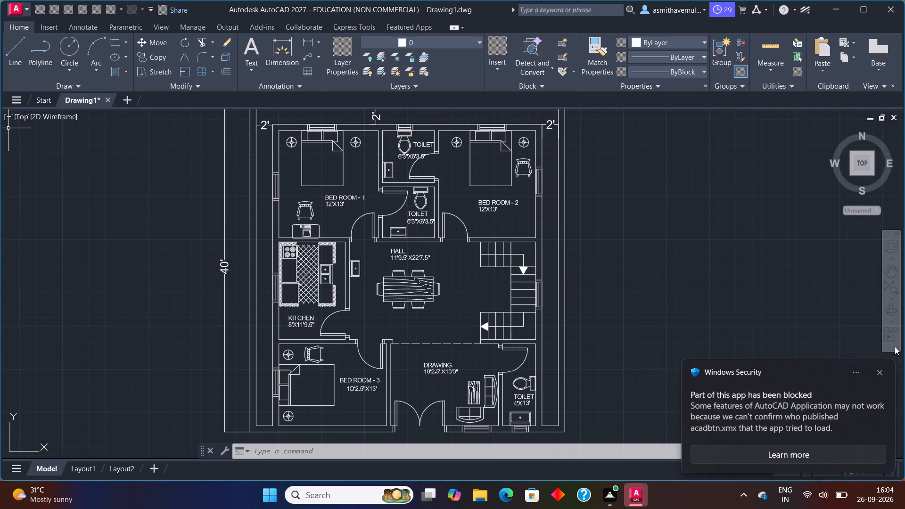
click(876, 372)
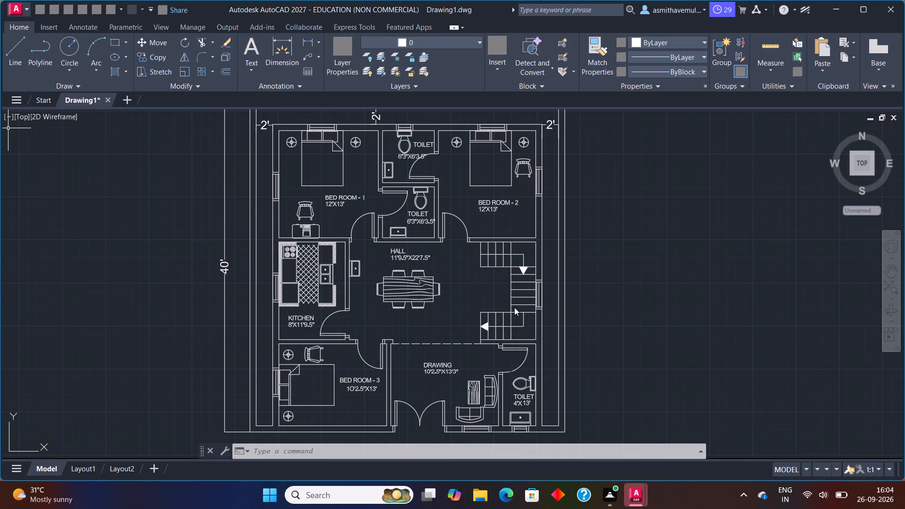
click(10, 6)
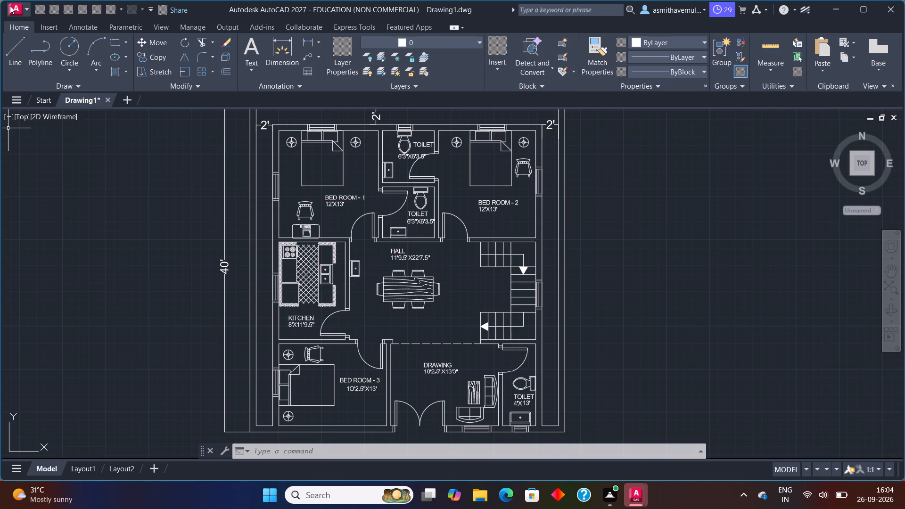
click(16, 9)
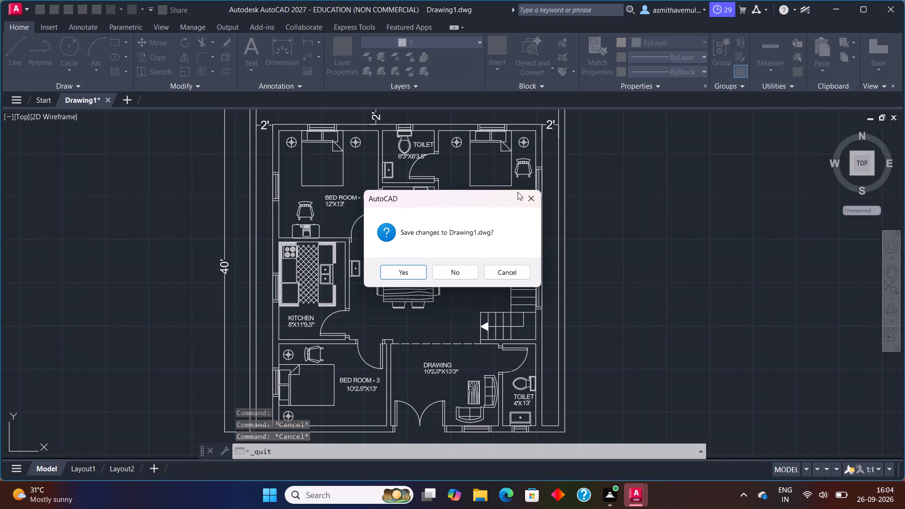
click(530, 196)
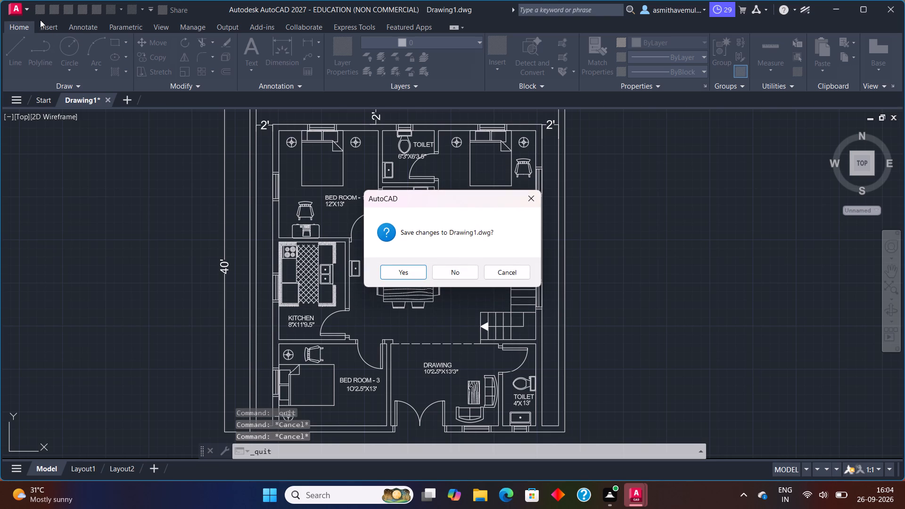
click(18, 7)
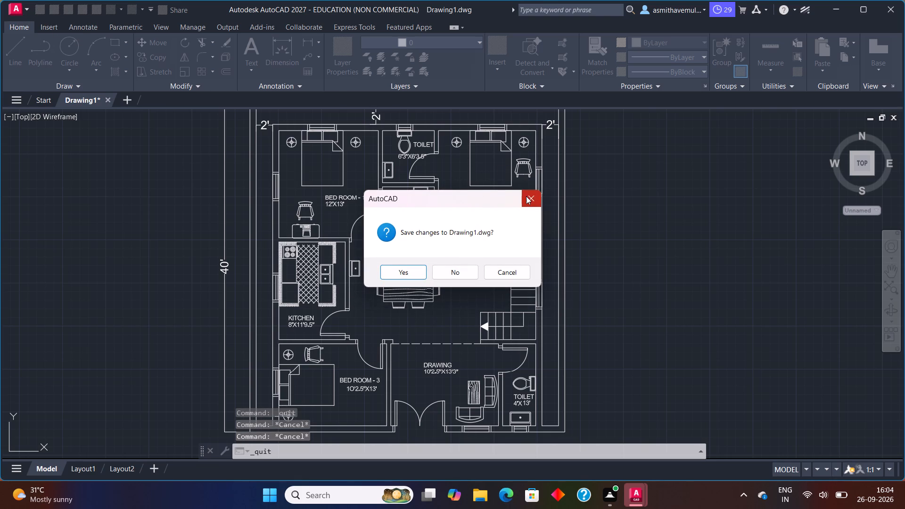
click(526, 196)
Save the drawing under a new name on the Desktop as "3BHK PLAN WITH EAST FACING".
click(13, 5)
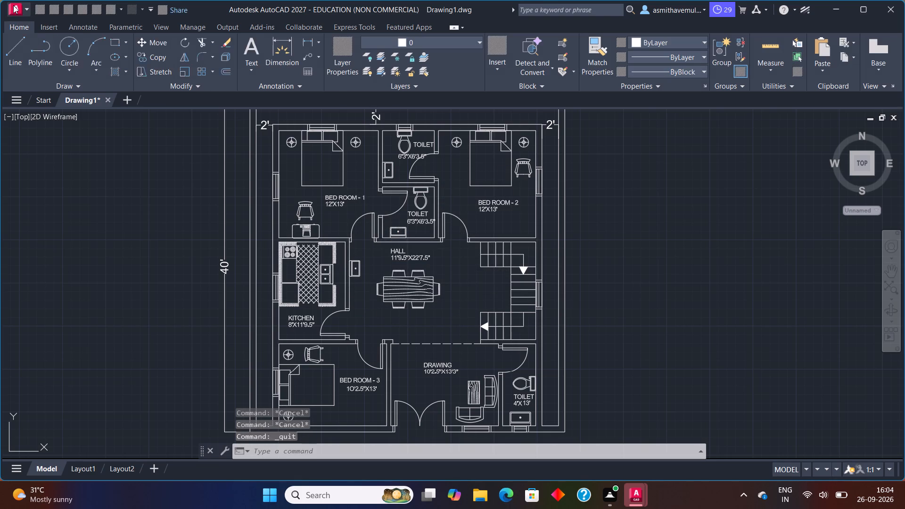
click(70, 163)
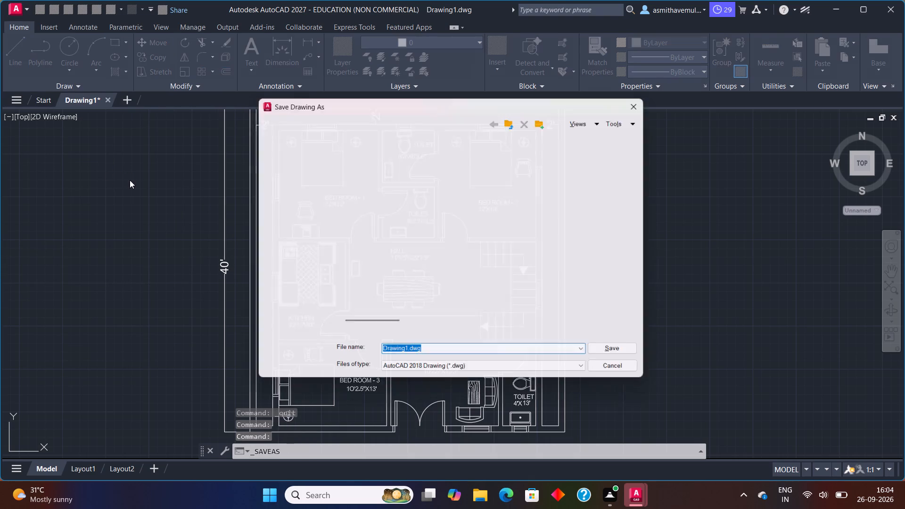
click(280, 210)
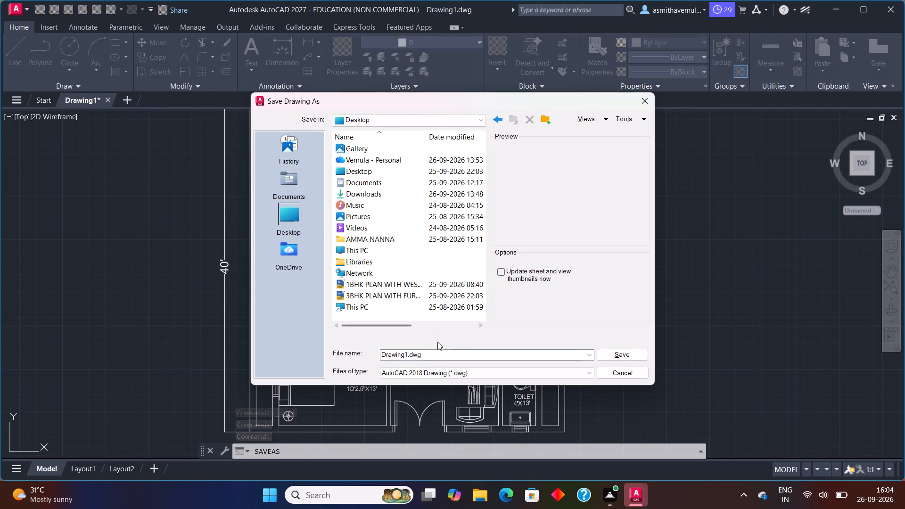
click(432, 357)
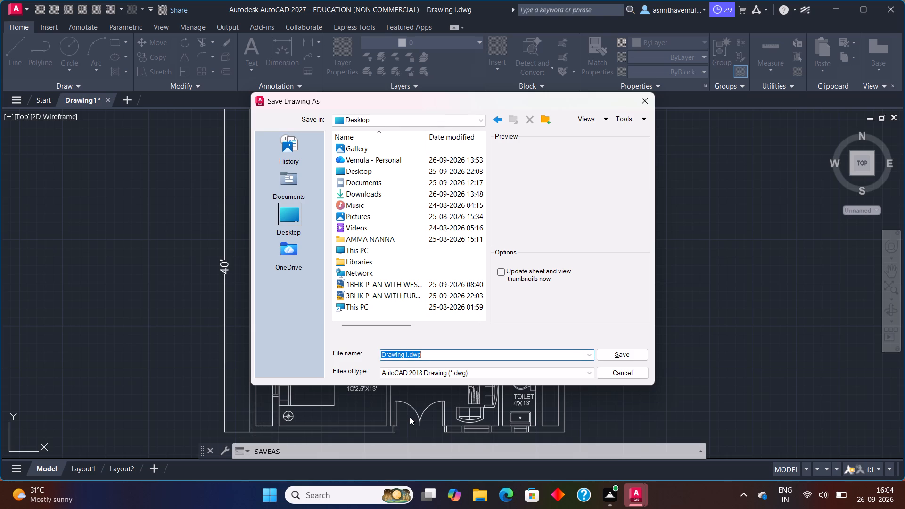
key(BackSpace)
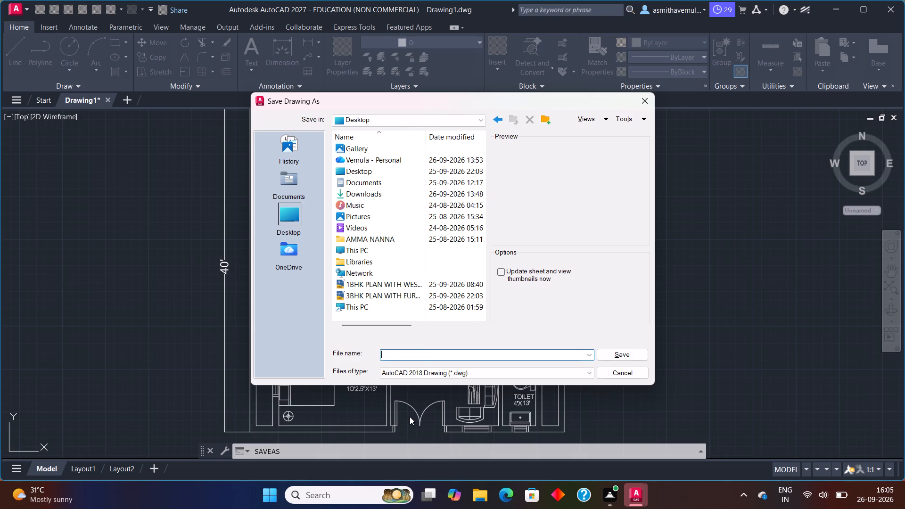
key(3)
text(BHL)
key(BackSpace)
key(k)
key(space)
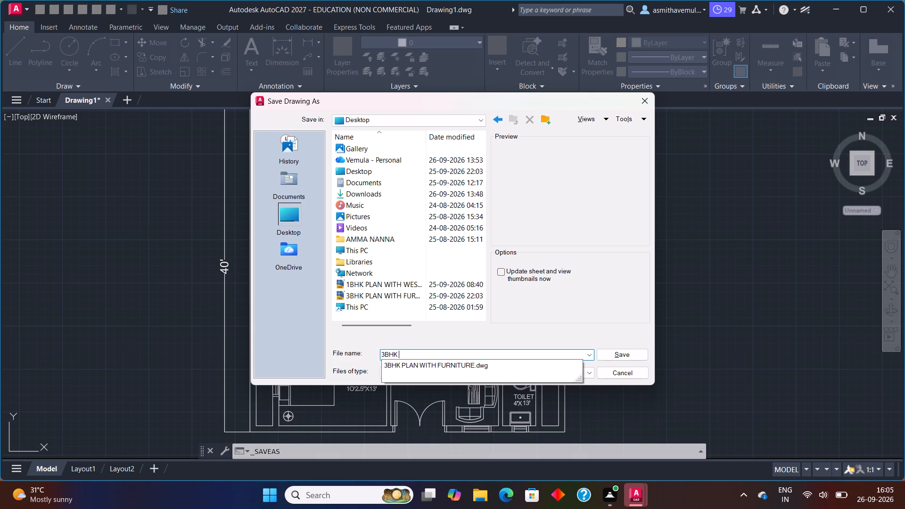
text(PLAN)
key(space)
text(WITHB)
key(BackSpace)
key(BackSpace)
key(BackSpace)
key(BackSpace)
key(BackSpace)
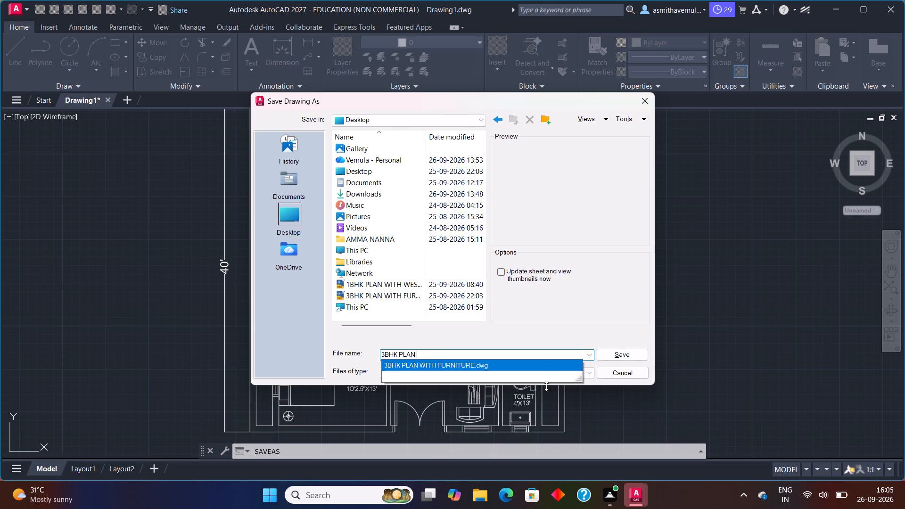
click(439, 355)
key(space)
text(WITHB)
key(space)
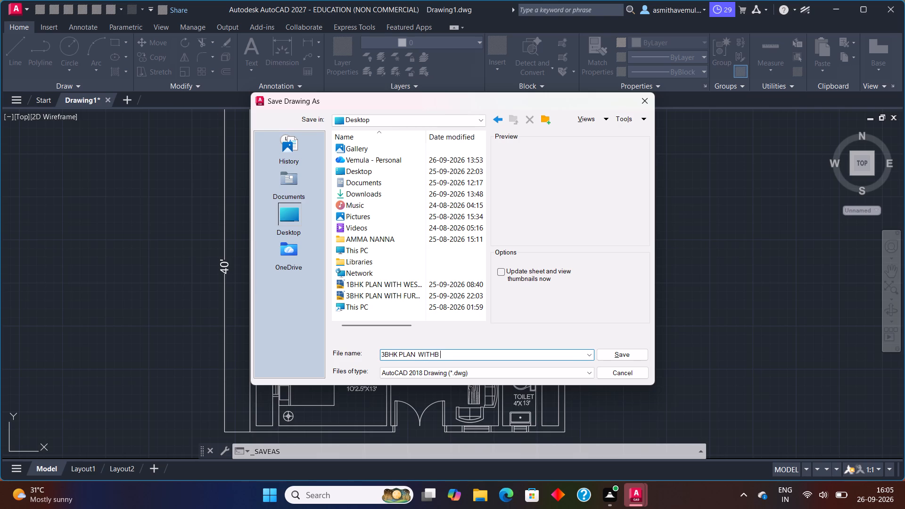
key(BackSpace)
key(BackSpace)
key(space)
text(PL)
key(BackSpace)
key(BackSpace)
text(EAST FS)
key(BackSpace)
text(ACING)
click(606, 355)
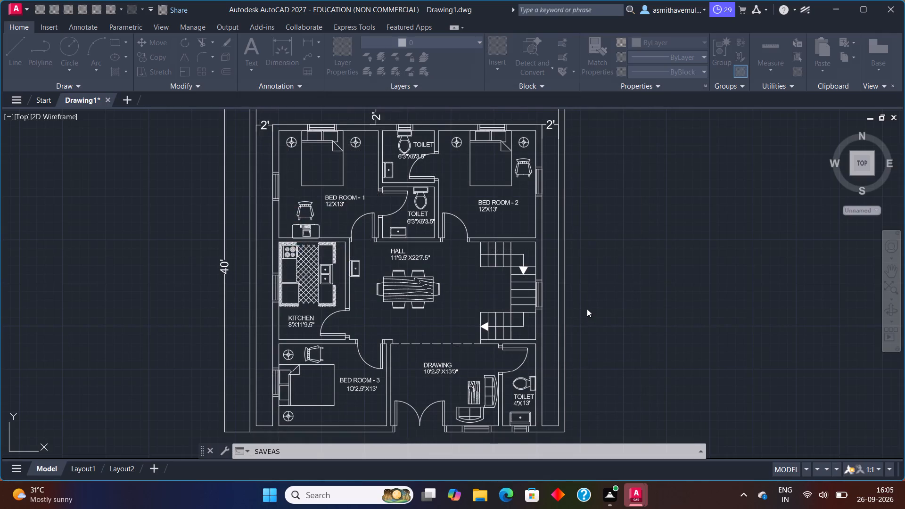
Save the renamed floor plan drawing once more and close the program.
key(ctrl+s)
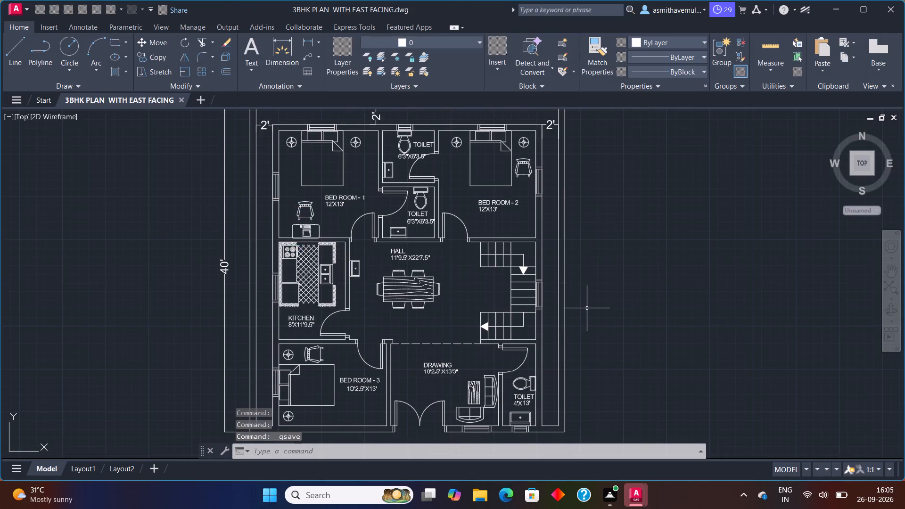
click(891, 8)
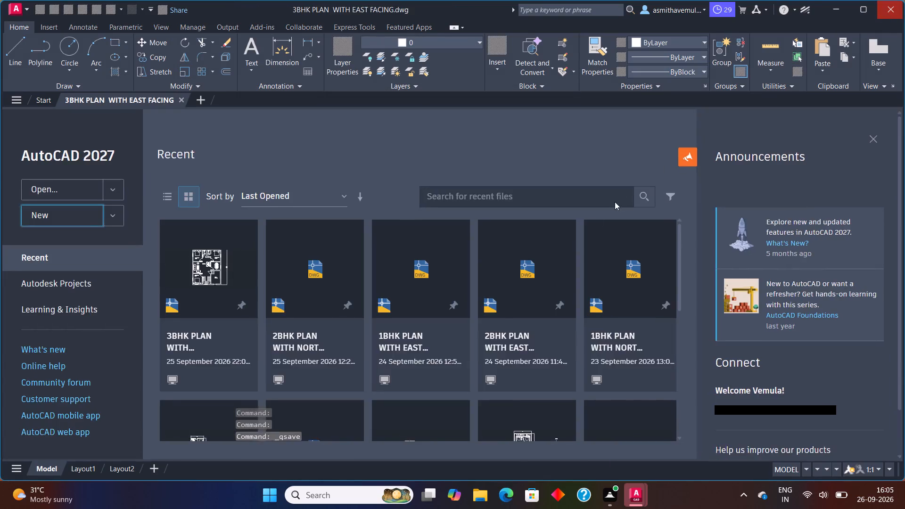